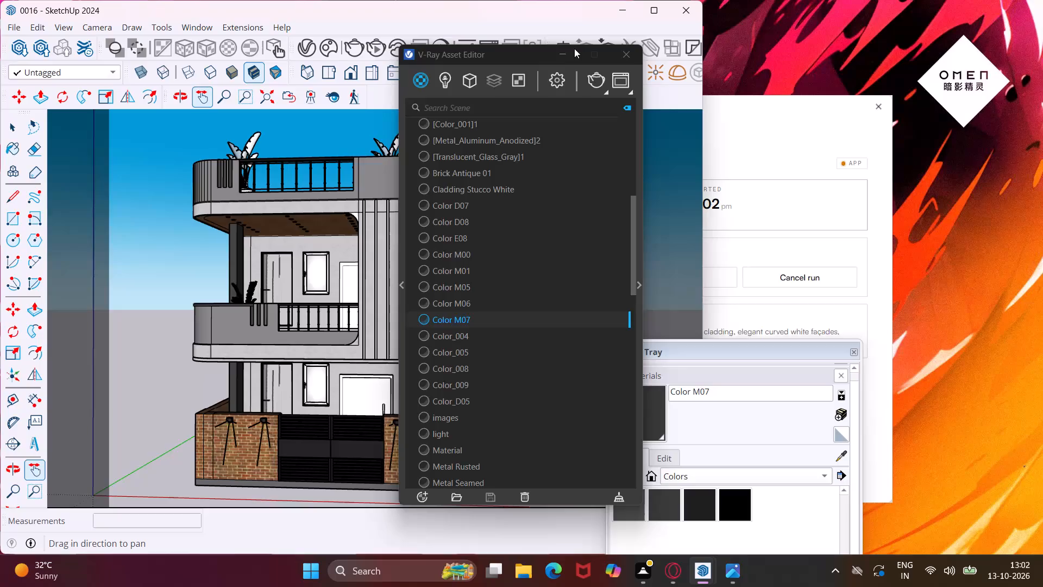
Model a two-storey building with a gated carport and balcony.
Close the V-Ray Asset Editor and save the 0016 house model.
{"action": "left_click", "coordinate": [613, 53]}
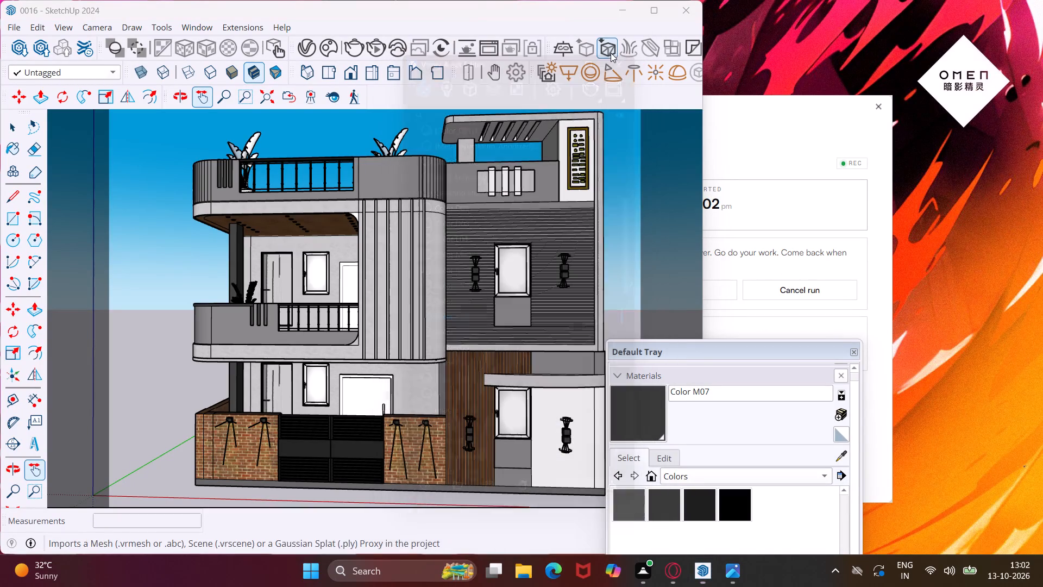
{"action": "scroll", "coordinate": [338, 274], "scroll_direction": "down", "scroll_amount": 1}
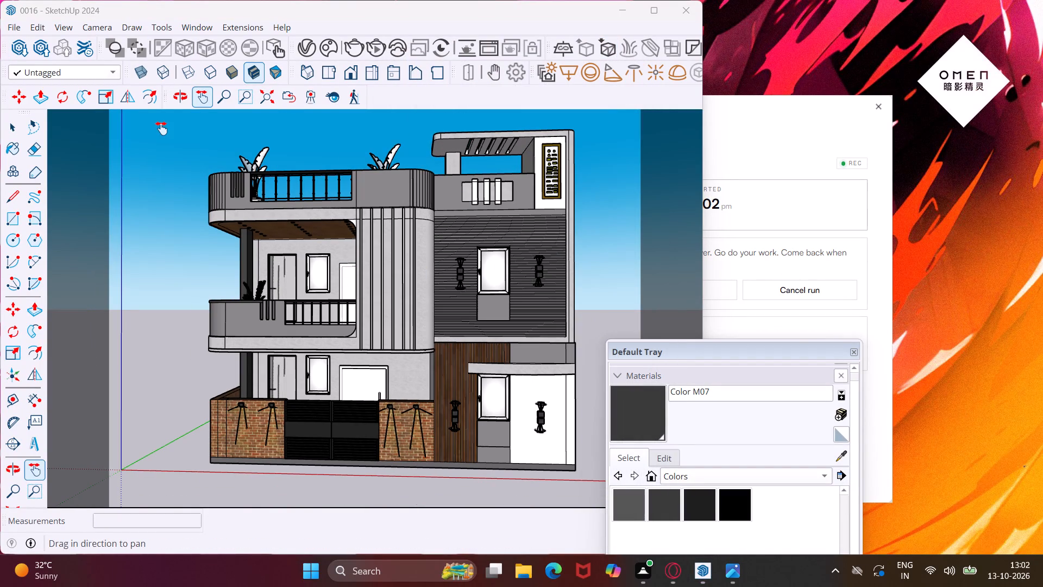
{"action": "key", "text": "ctrl+s"}
Undo the last paint operation in the 0016 model.
{"action": "left_click", "coordinate": [12, 24]}
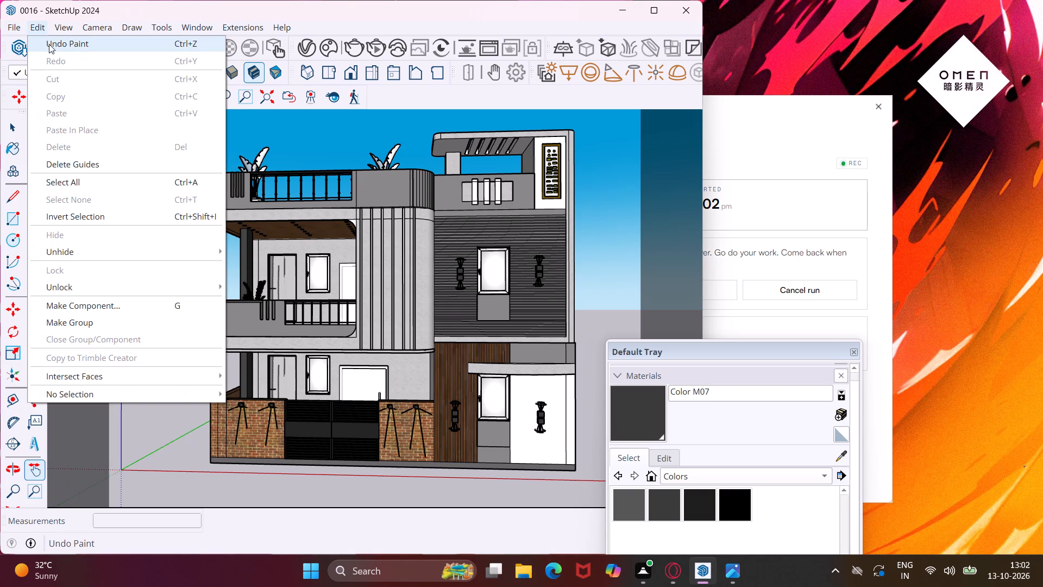
{"action": "left_click", "coordinate": [49, 44]}
Start a new blank model, saving the changes to 0016.
{"action": "left_click", "coordinate": [17, 27]}
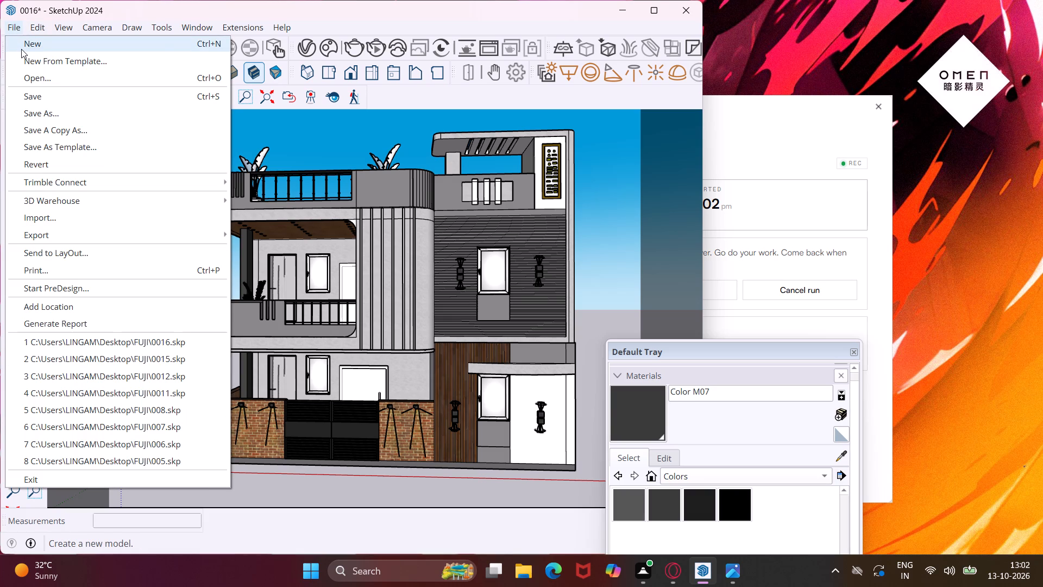
{"action": "left_click", "coordinate": [21, 49]}
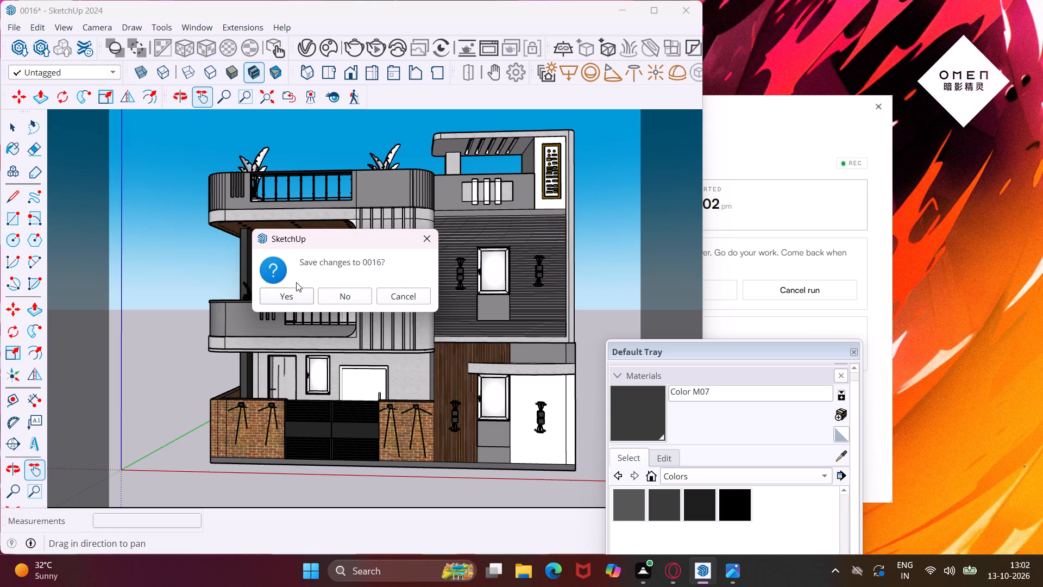
{"action": "left_click", "coordinate": [294, 290]}
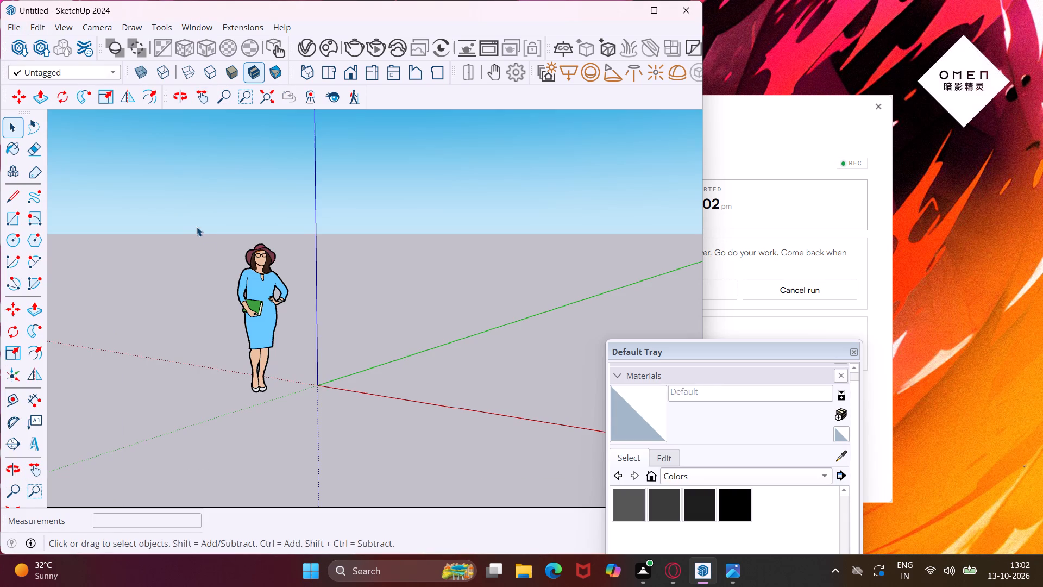
Delete the default scale figure standing near the origin.
{"action": "left_click_drag", "start_coordinate": [291, 222], "coordinate": [201, 398]}
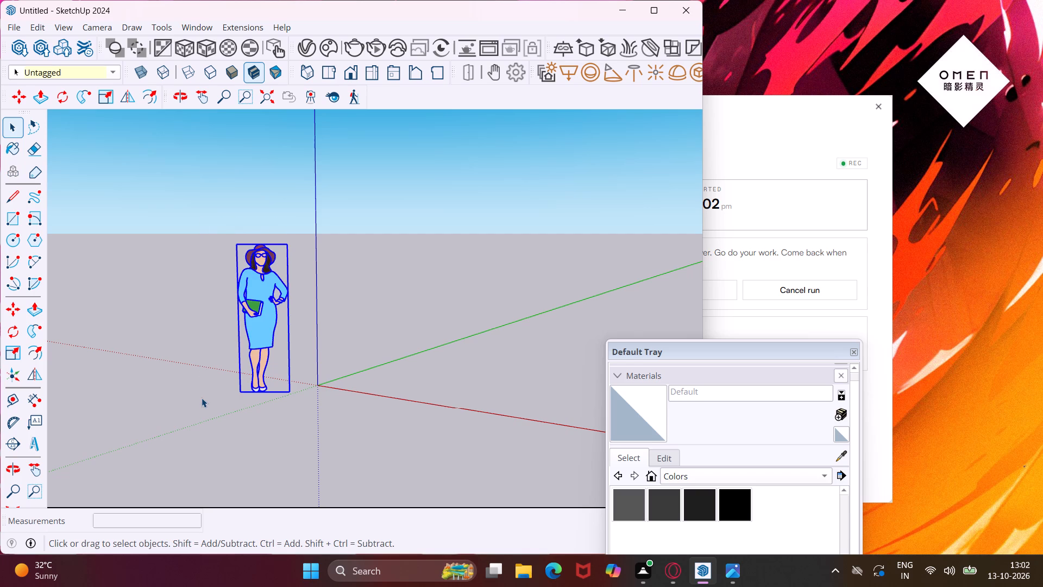
{"action": "key", "text": "Delete"}
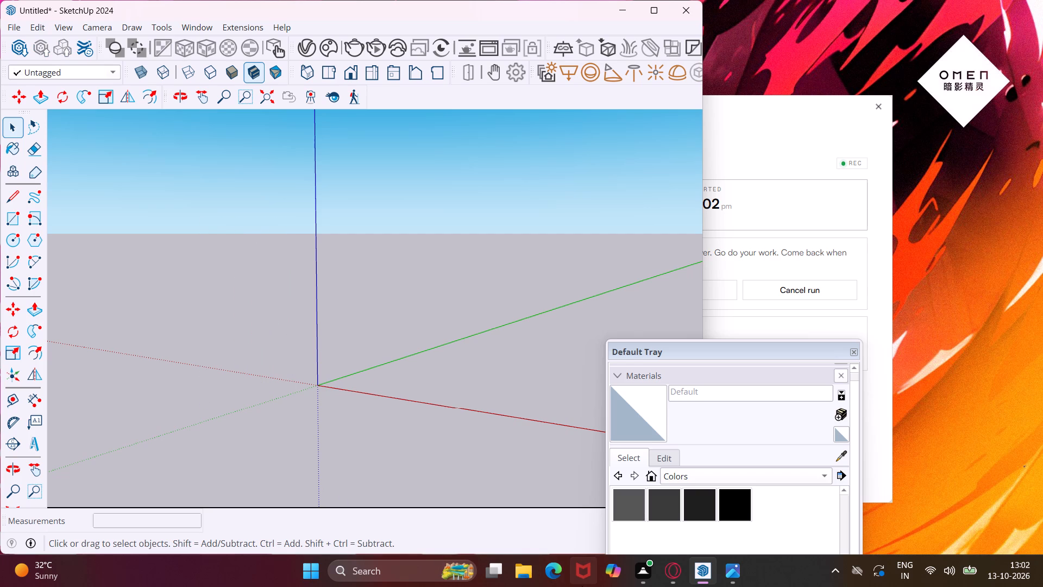
Switch to File Explorer, open the newest JPG in Downloads, and narrow its Photos window to sit beside the modelling window.
{"action": "left_click", "coordinate": [532, 570]}
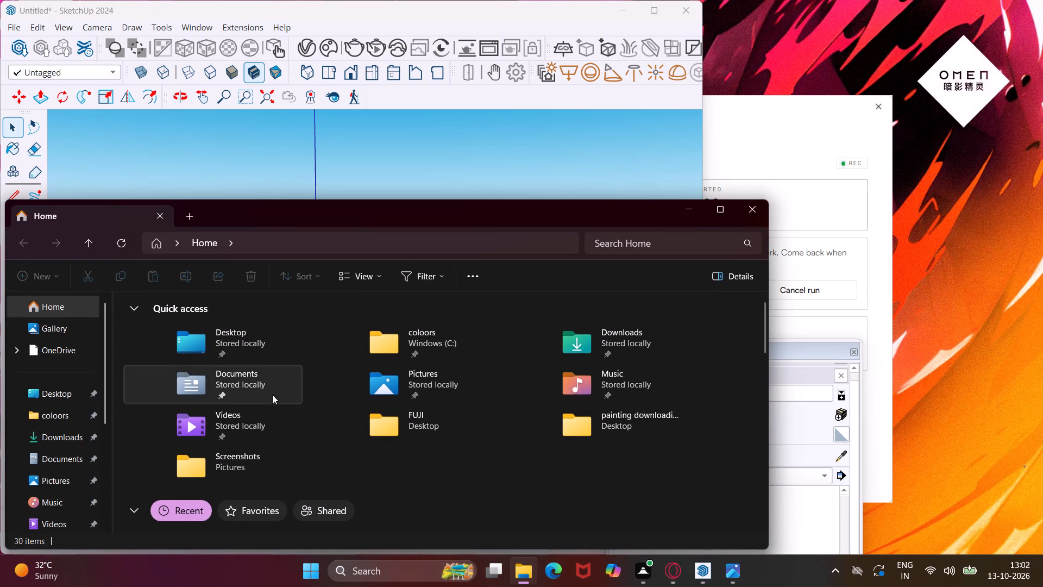
{"action": "left_click", "coordinate": [71, 427]}
{"action": "double_click", "coordinate": [206, 339]}
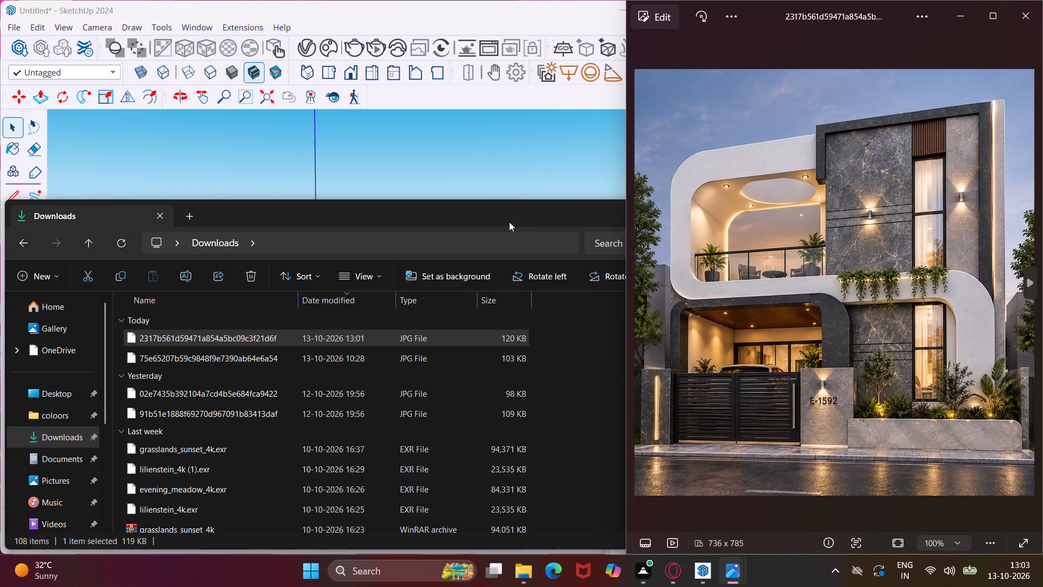
{"action": "left_click_drag", "start_coordinate": [509, 222], "coordinate": [410, 242]}
{"action": "left_click", "coordinate": [663, 232]}
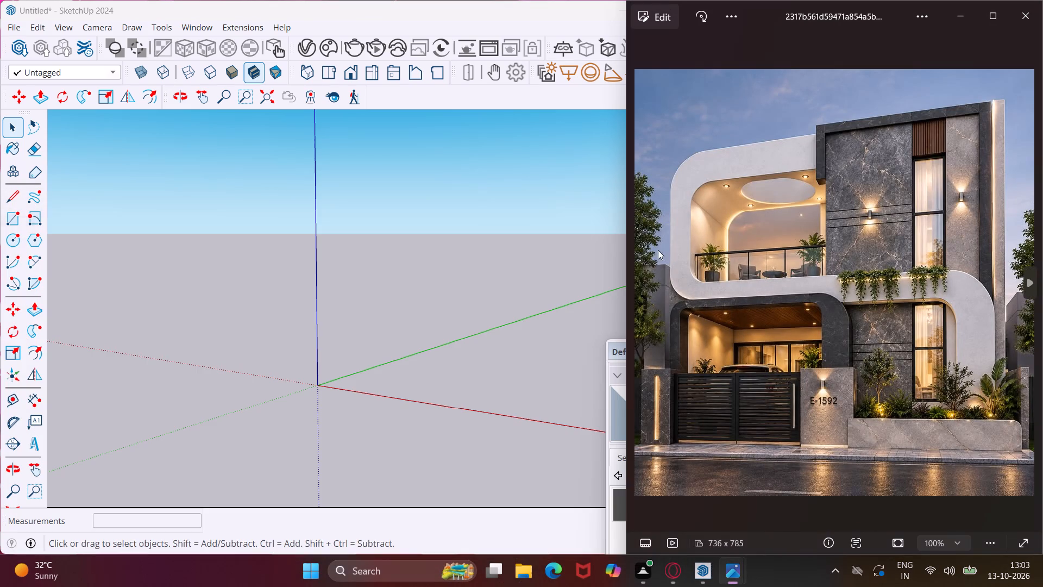
{"action": "left_click_drag", "start_coordinate": [625, 308], "coordinate": [688, 296]}
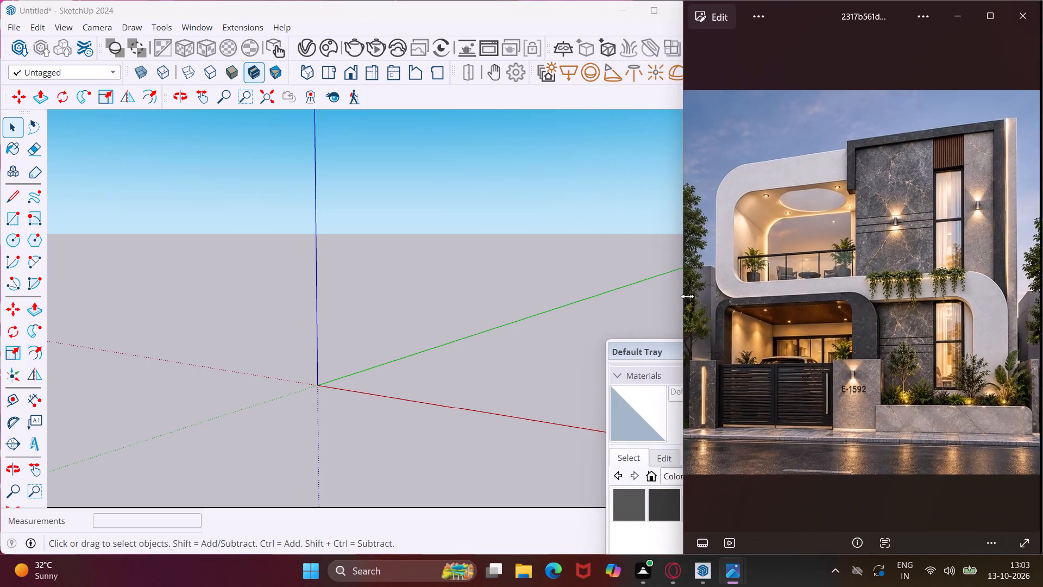
{"action": "left_click_drag", "start_coordinate": [688, 296], "coordinate": [731, 293]}
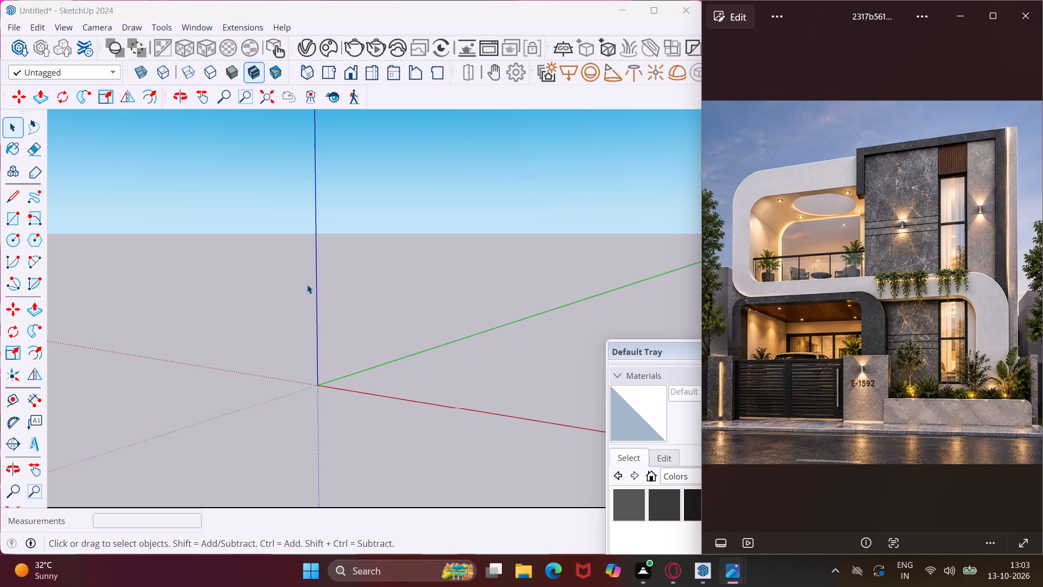
Return to SketchUp and move the Default Tray clear of the model view and most of the reference photo.
{"action": "middle_click_drag", "start_coordinate": [369, 394], "coordinate": [284, 389]}
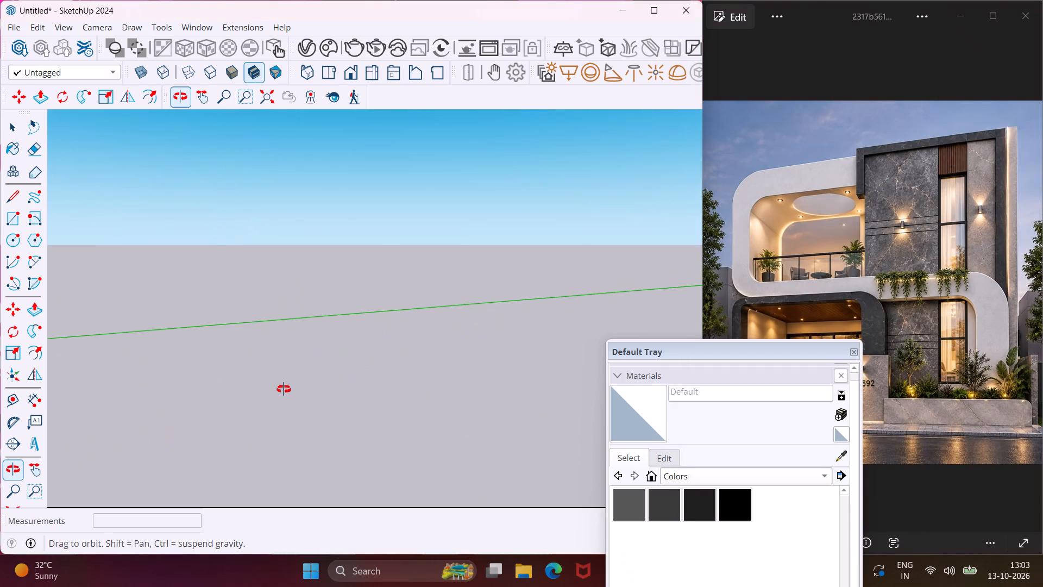
{"action": "middle_click_drag", "start_coordinate": [284, 389], "coordinate": [326, 383]}
{"action": "scroll", "coordinate": [277, 374], "scroll_direction": "down", "scroll_amount": 4}
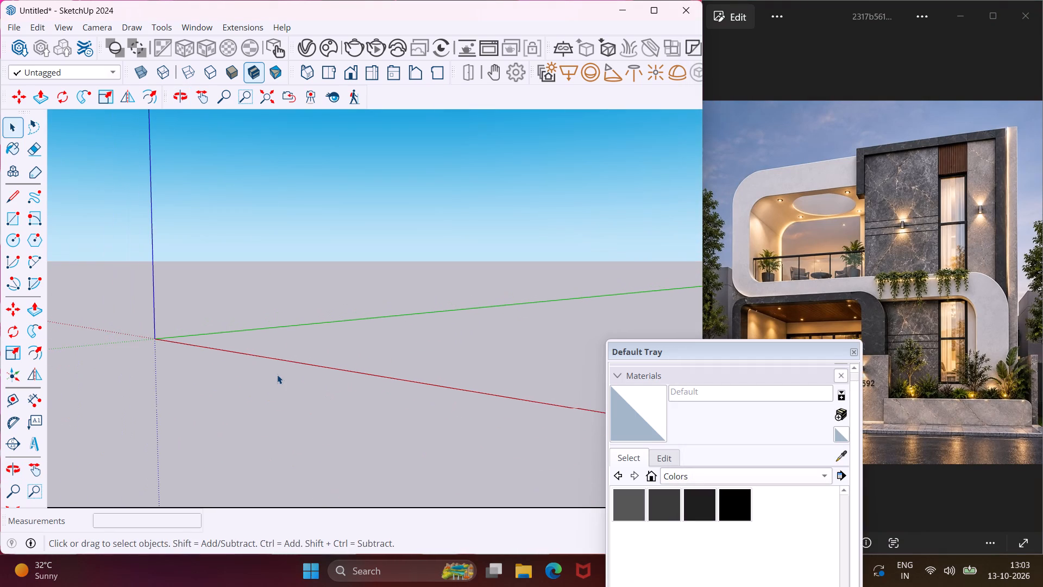
{"action": "scroll", "coordinate": [277, 374], "scroll_direction": "down", "scroll_amount": 2}
{"action": "left_click_drag", "start_coordinate": [717, 356], "coordinate": [771, 358]}
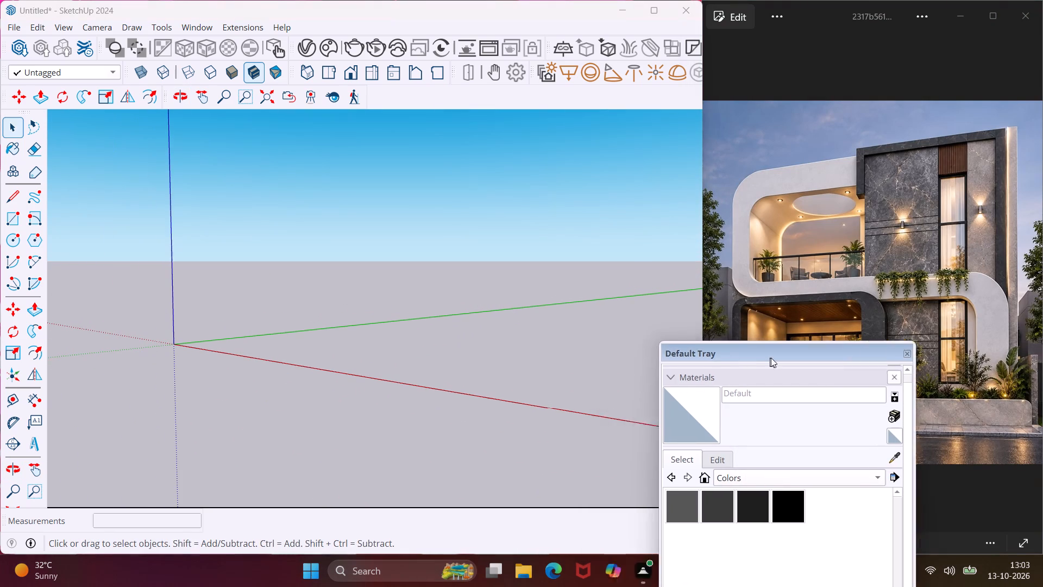
{"action": "left_click_drag", "start_coordinate": [771, 358], "coordinate": [860, 421]}
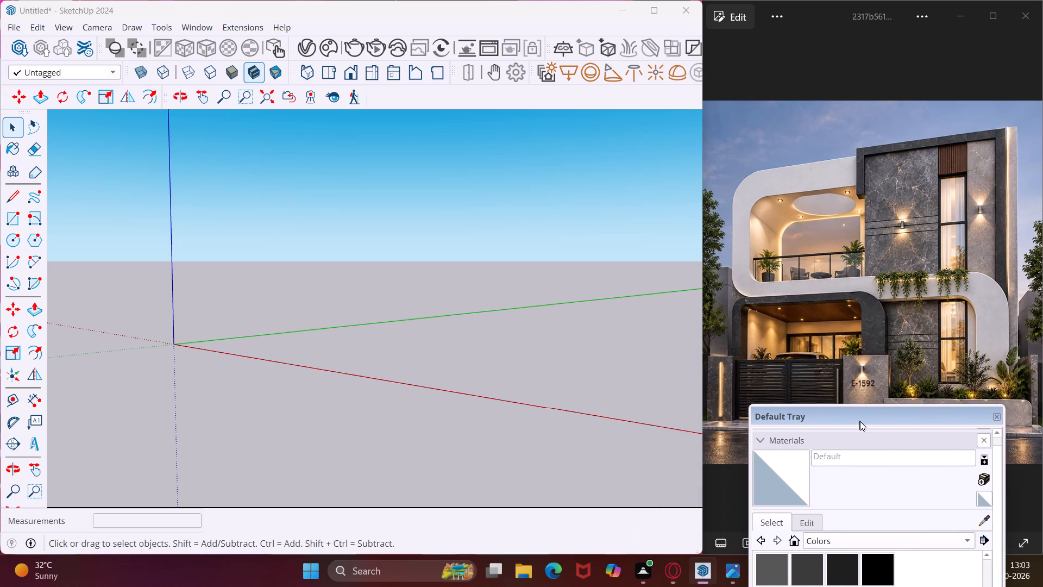
{"action": "left_click_drag", "start_coordinate": [860, 421], "coordinate": [900, 476]}
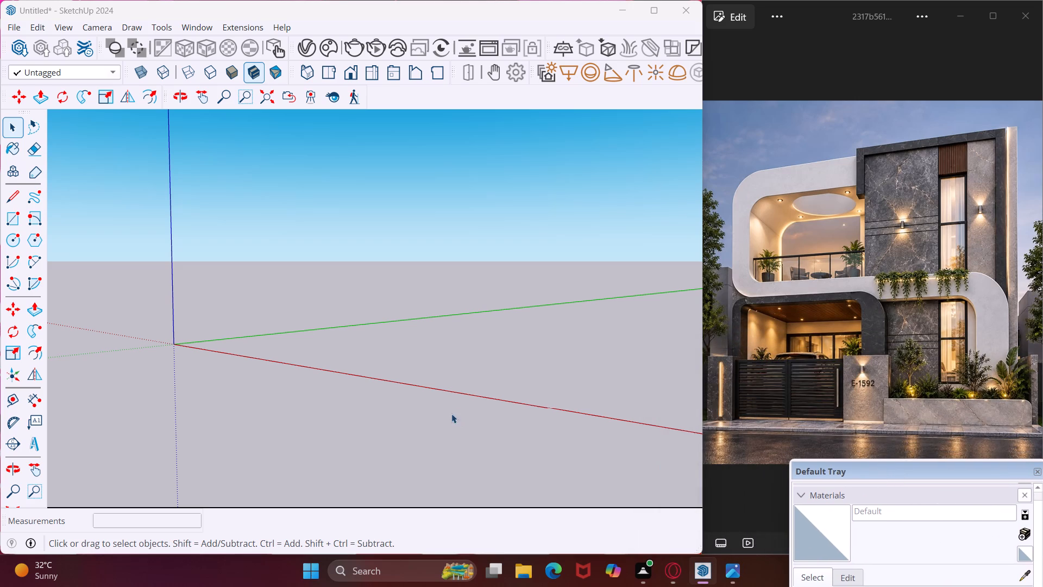
Draw a 30' by 30' rectangle on the ground plane near the origin as the building base.
{"action": "middle_click_drag", "start_coordinate": [451, 414], "coordinate": [338, 433]}
{"action": "scroll", "coordinate": [332, 420], "scroll_direction": "down", "scroll_amount": 8}
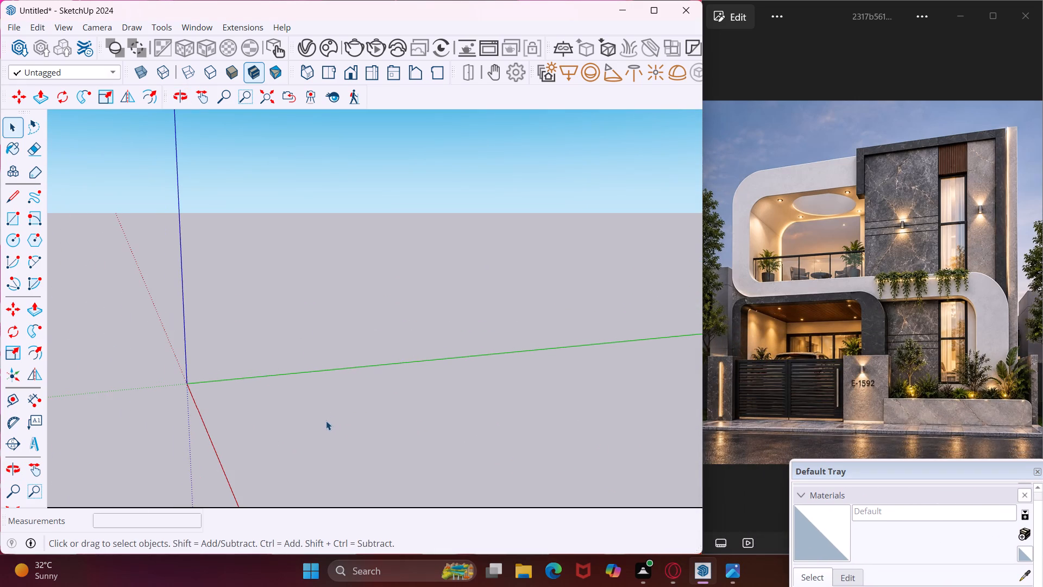
{"action": "left_click", "coordinate": [196, 103]}
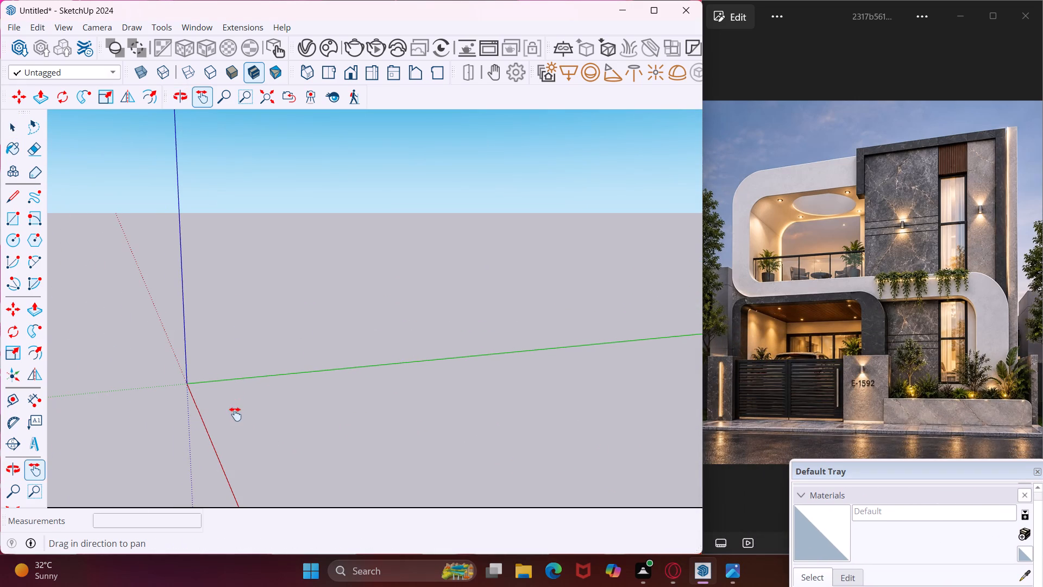
{"action": "left_click_drag", "start_coordinate": [235, 414], "coordinate": [194, 320]}
{"action": "middle_click_drag", "start_coordinate": [194, 320], "coordinate": [161, 361]}
{"action": "left_click", "coordinate": [16, 210]}
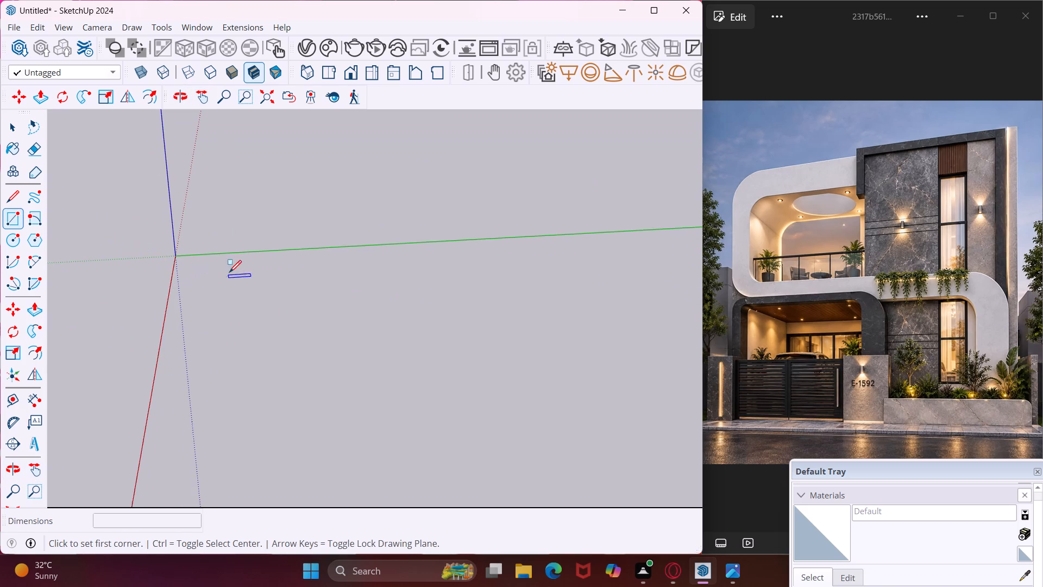
{"action": "left_click", "coordinate": [198, 274]}
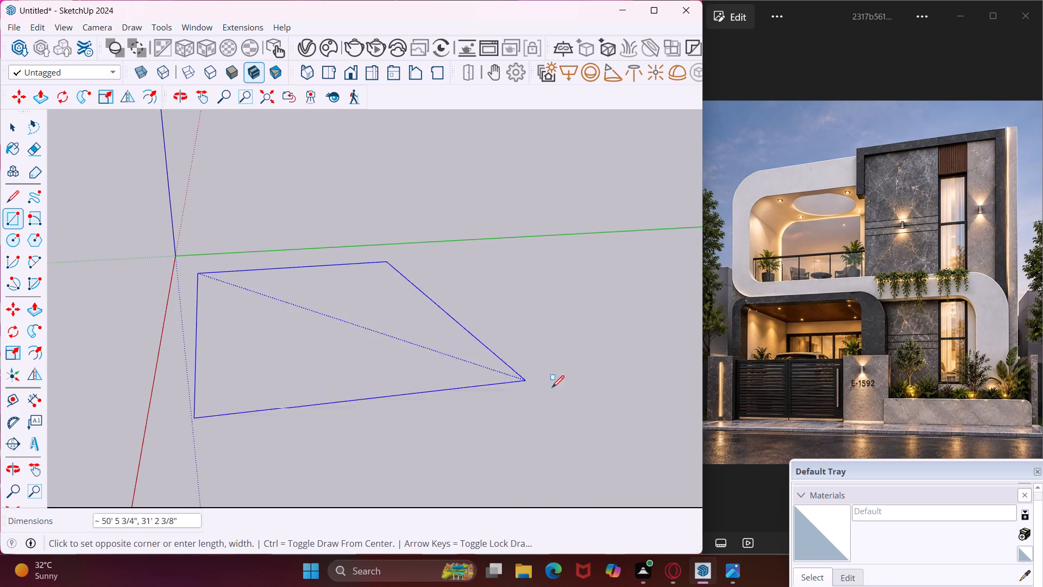
{"action": "left_click", "coordinate": [668, 416]}
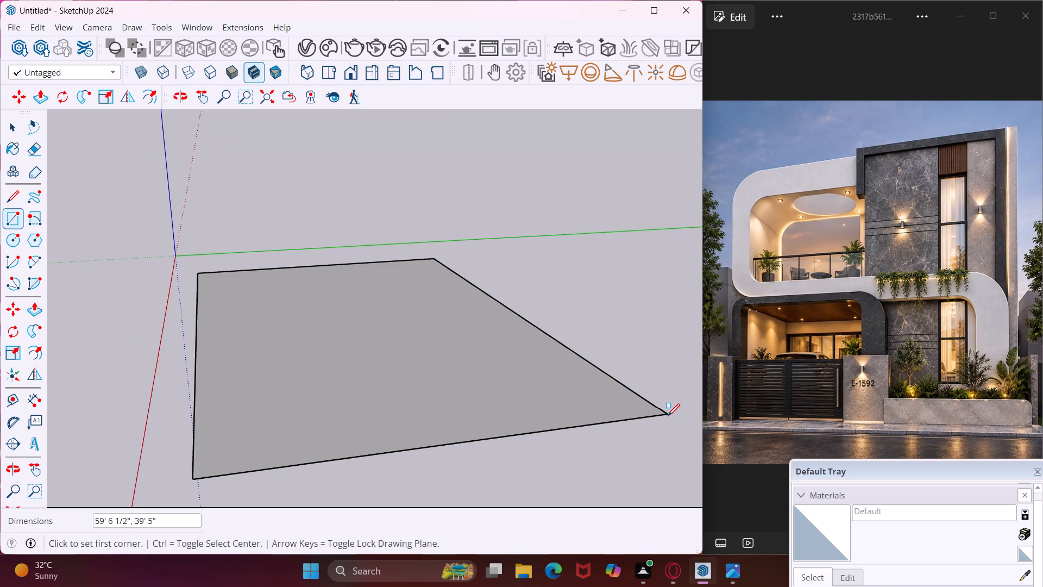
{"action": "key", "text": "3"}
{"action": "type", "text": "0'"}
{"action": "key", "text": "comma"}
{"action": "type", "text": "30'"}
{"action": "key", "text": "Return"}
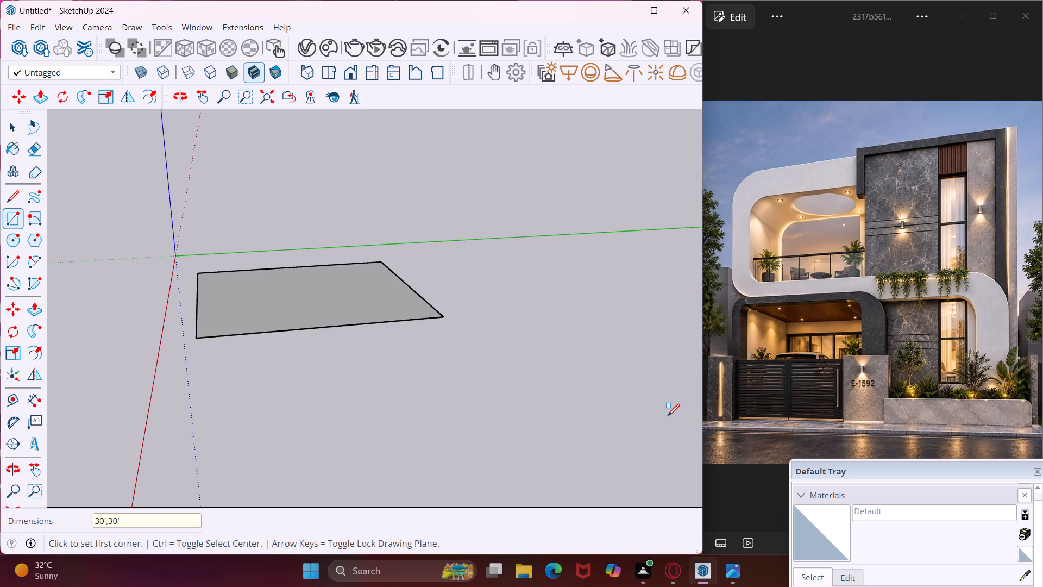
{"action": "middle_click_drag", "start_coordinate": [325, 345], "coordinate": [343, 354]}
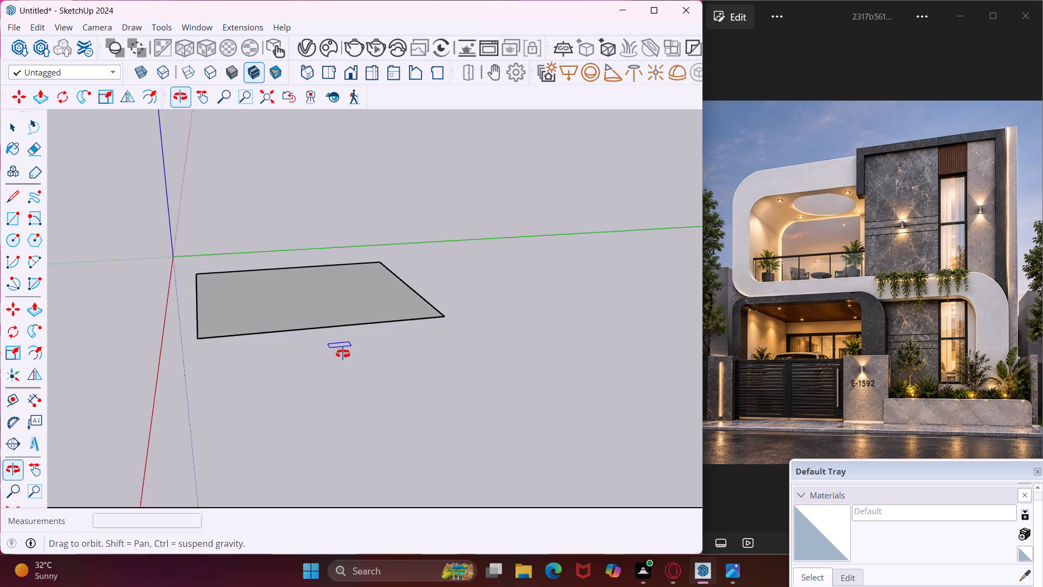
{"action": "middle_click_drag", "start_coordinate": [343, 354], "coordinate": [518, 393]}
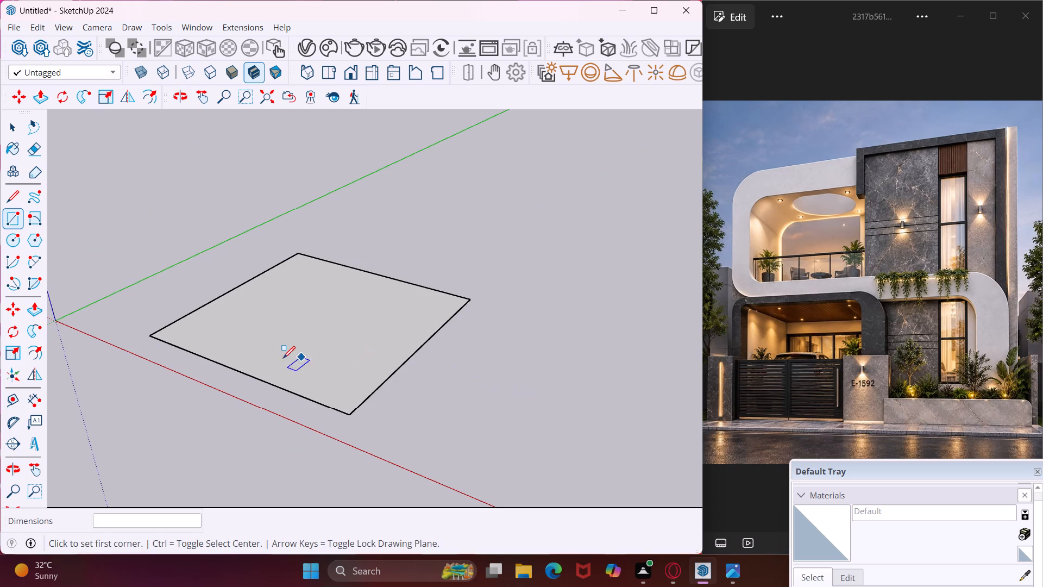
{"action": "key", "text": "Escape"}
{"action": "key", "text": "space"}
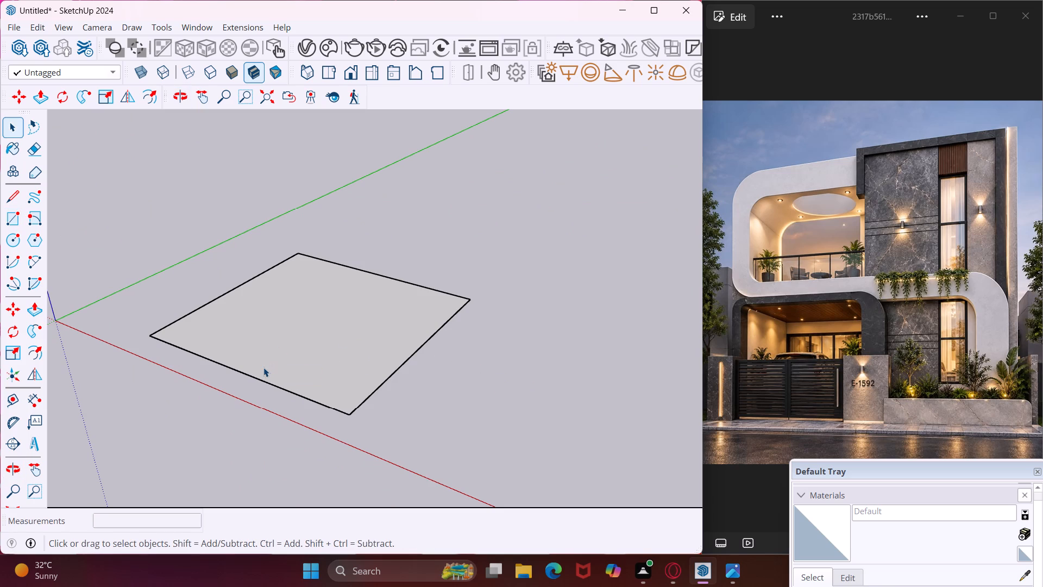
Place a guide line 9" inside the base edge nearest and parallel to the green axis.
{"action": "scroll", "coordinate": [263, 367], "scroll_direction": "up", "scroll_amount": 1}
{"action": "middle_click_drag", "start_coordinate": [263, 367], "coordinate": [284, 378]}
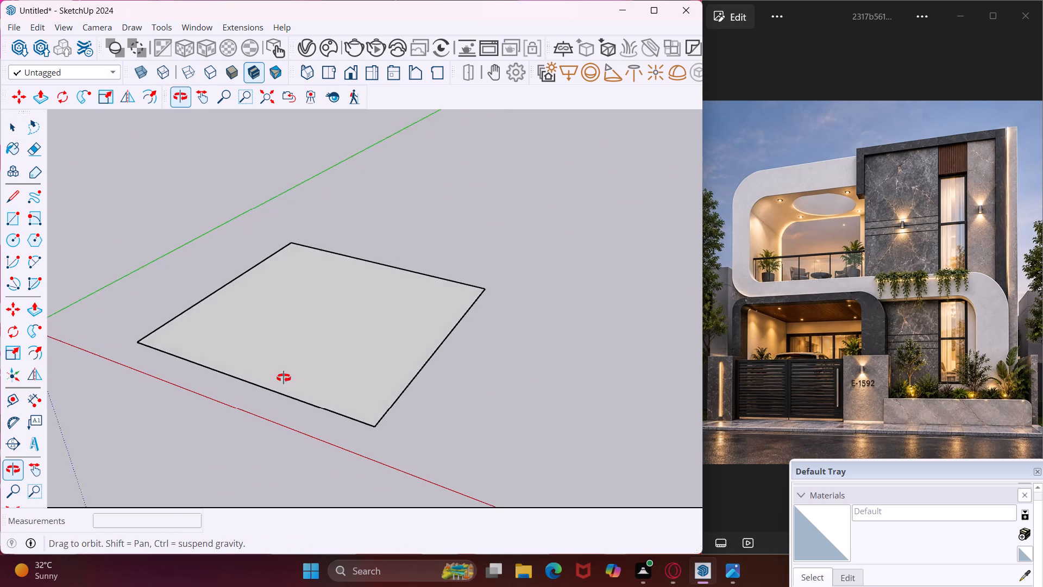
{"action": "middle_click_drag", "start_coordinate": [284, 378], "coordinate": [304, 389]}
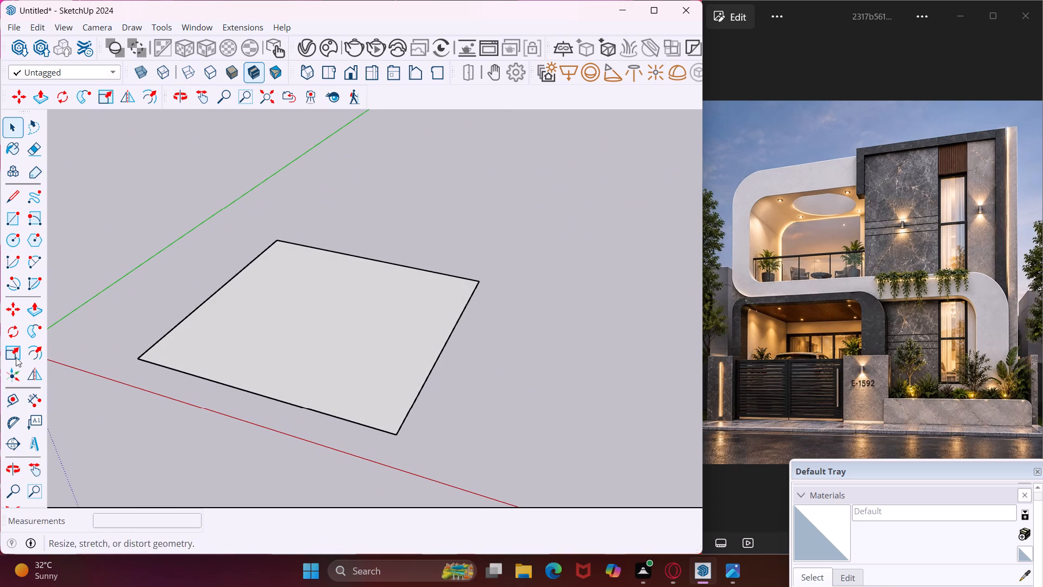
{"action": "left_click", "coordinate": [14, 399]}
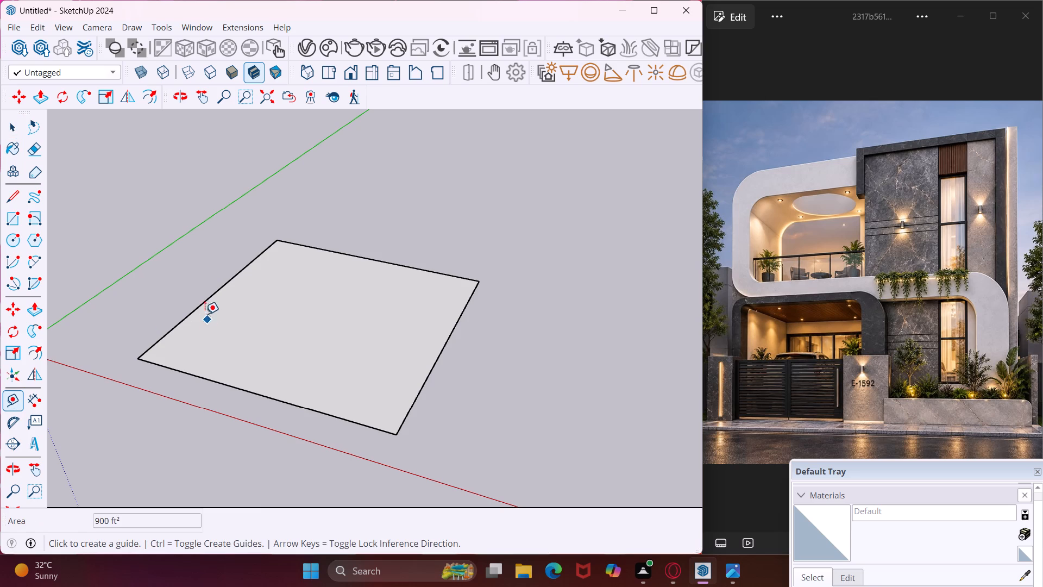
{"action": "left_click", "coordinate": [198, 303]}
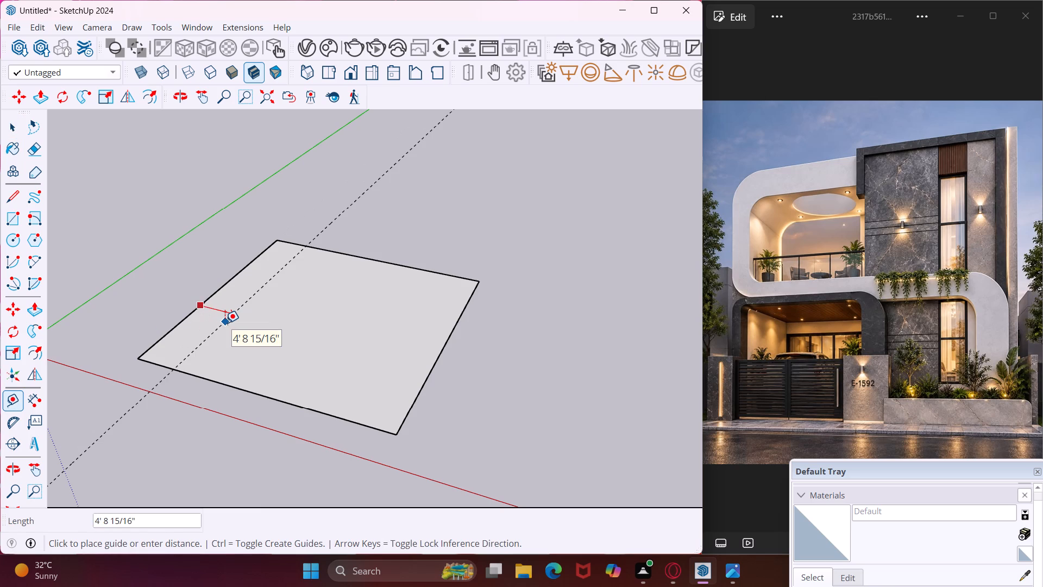
{"action": "type", "text": "9\""}
{"action": "key", "text": "Return"}
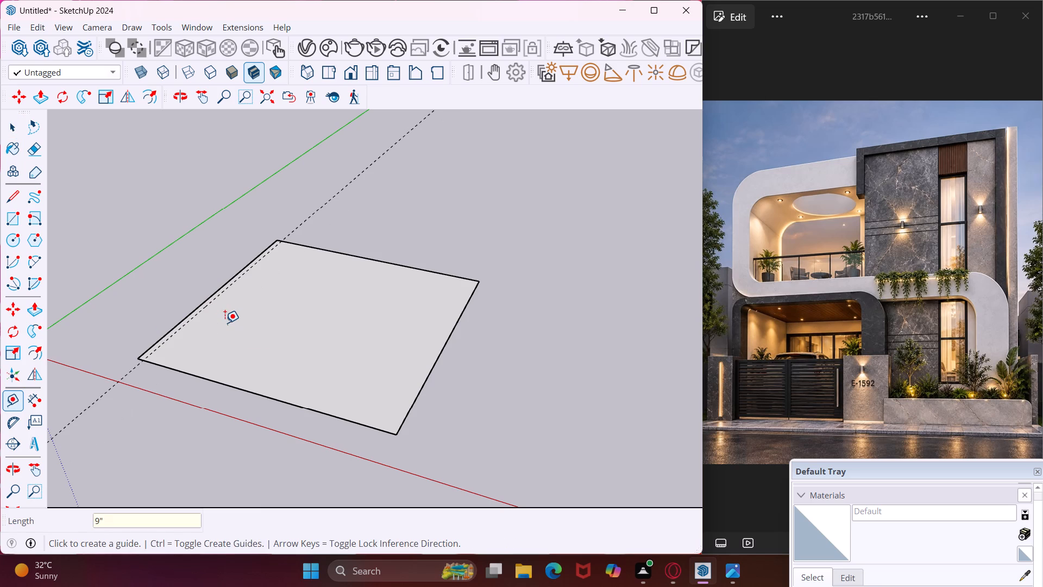
Place guide lines 9" inside the three remaining edges of the base.
{"action": "left_click", "coordinate": [362, 262]}
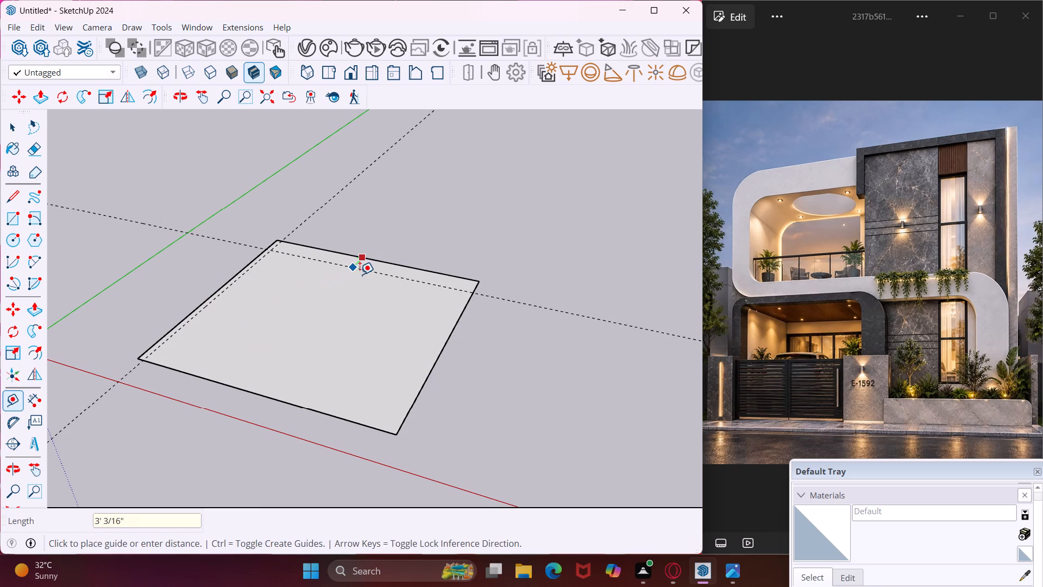
{"action": "type", "text": "9\""}
{"action": "key", "text": "Return"}
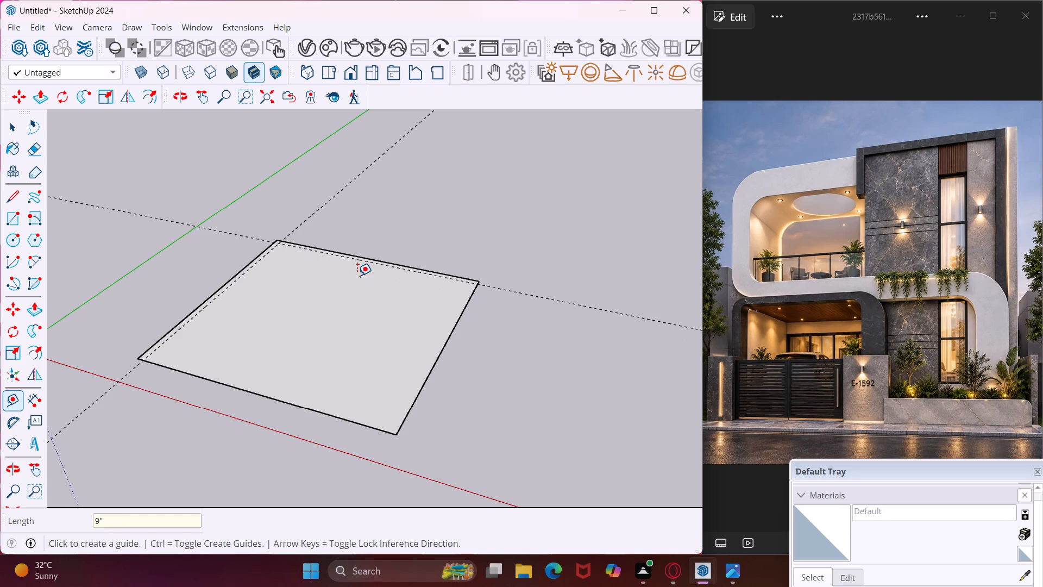
{"action": "scroll", "coordinate": [357, 276], "scroll_direction": "up", "scroll_amount": 3}
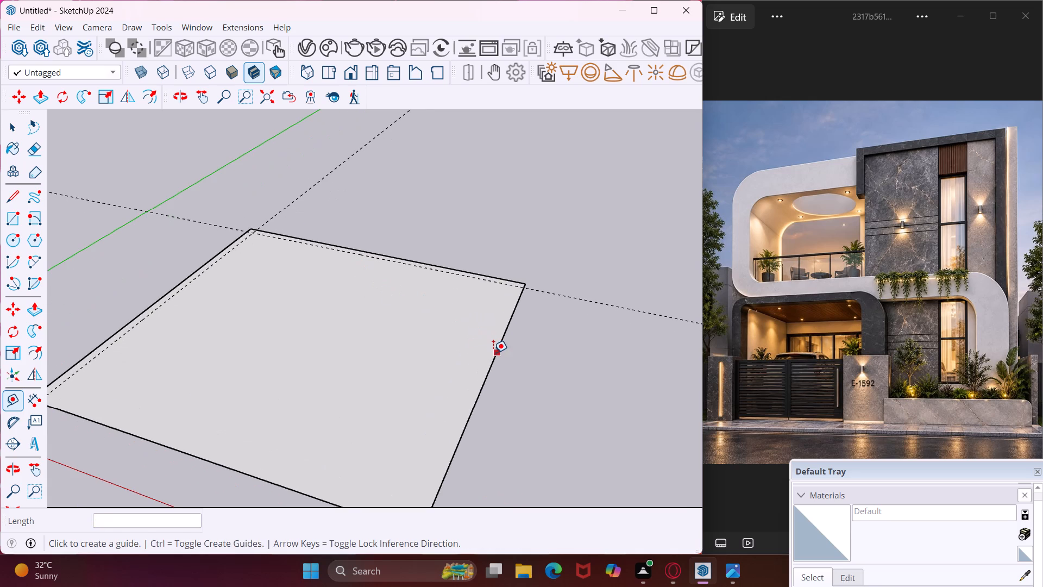
{"action": "left_click", "coordinate": [495, 354]}
{"action": "type", "text": "9\""}
{"action": "key", "text": "Return"}
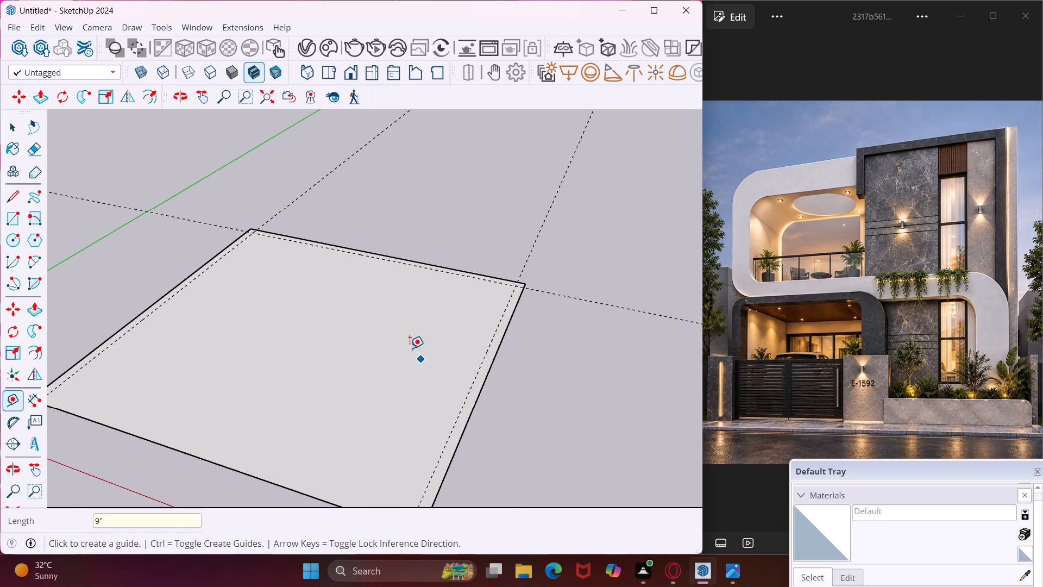
{"action": "scroll", "coordinate": [408, 347], "scroll_direction": "down", "scroll_amount": 5}
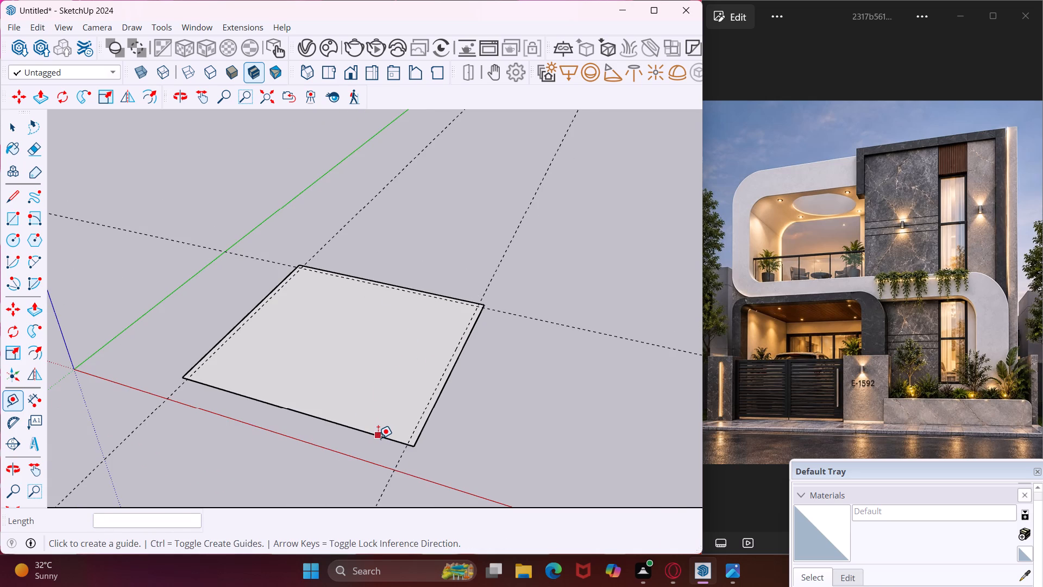
{"action": "left_click", "coordinate": [378, 438]}
{"action": "type", "text": "9\""}
{"action": "key", "text": "Return"}
Place a guide 10' inward from the inner guide farthest from the green axis, and another 9" beyond it.
{"action": "scroll", "coordinate": [389, 424], "scroll_direction": "up", "scroll_amount": 2}
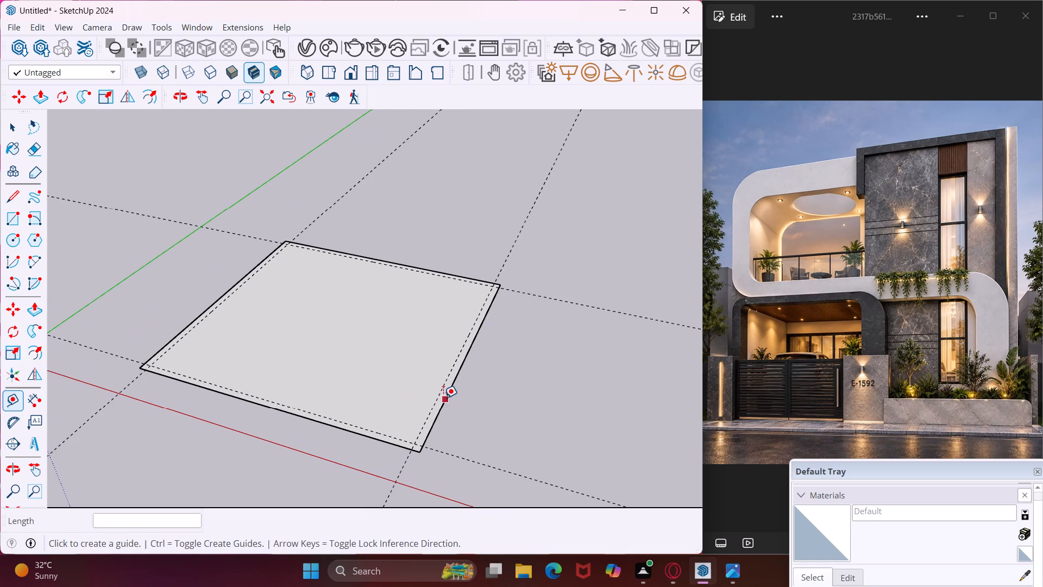
{"action": "left_click", "coordinate": [439, 391]}
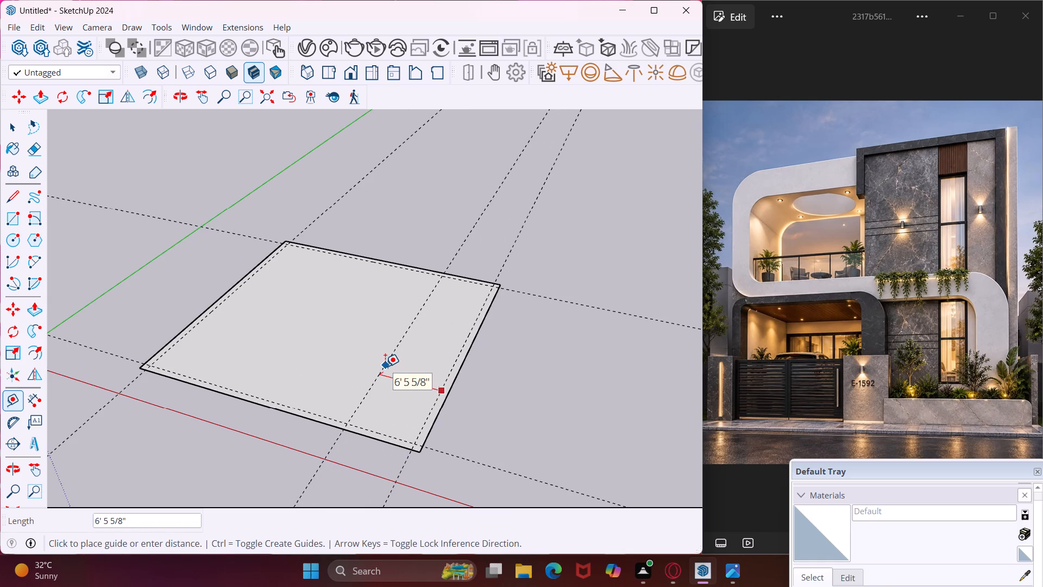
{"action": "key", "text": "1"}
{"action": "type", "text": "0'"}
{"action": "key", "text": "Return"}
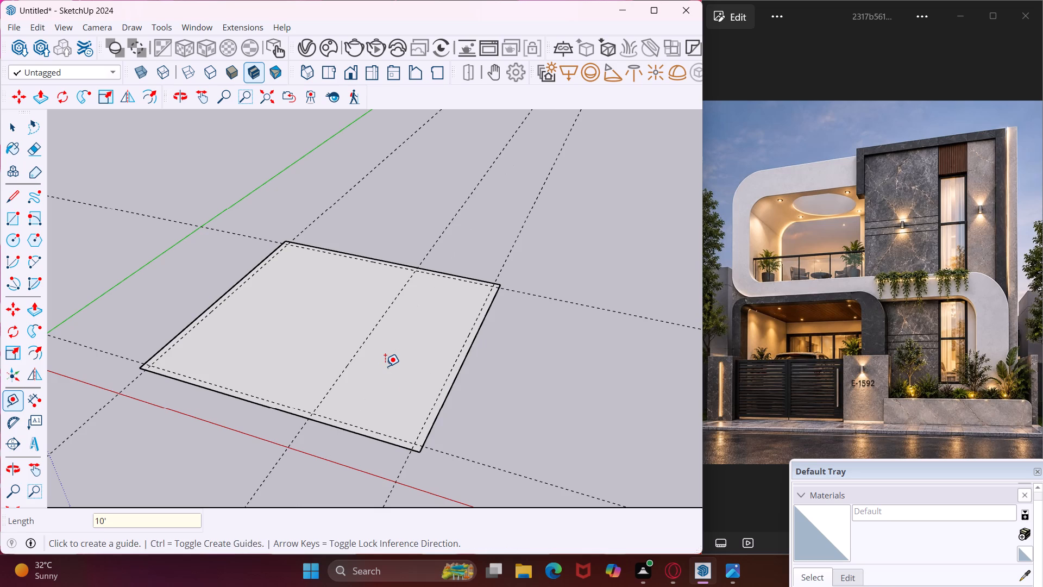
{"action": "scroll", "coordinate": [324, 353], "scroll_direction": "up", "scroll_amount": 3}
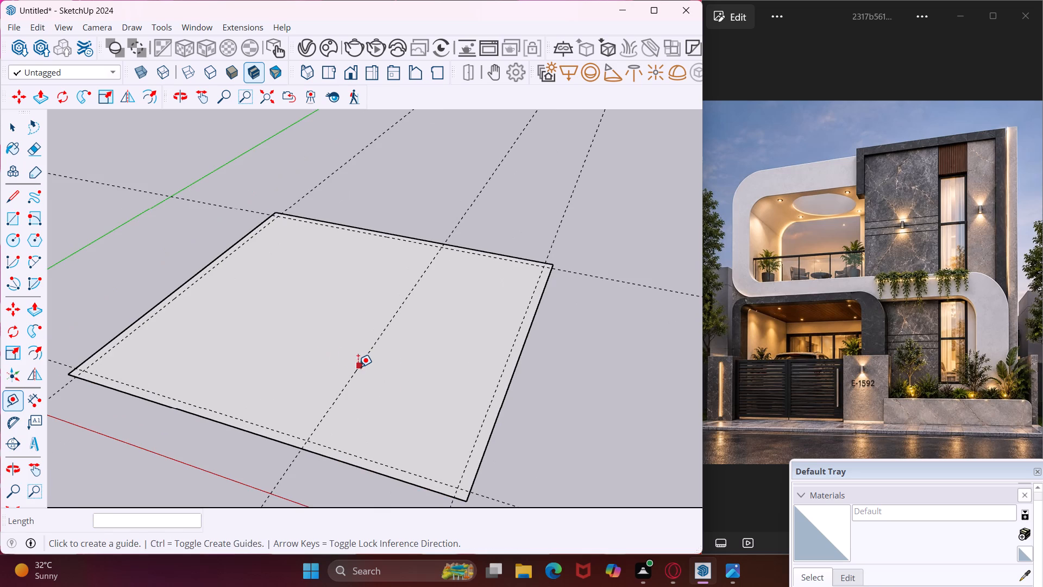
{"action": "left_click", "coordinate": [358, 367]}
{"action": "type", "text": "9\""}
{"action": "key", "text": "Return"}
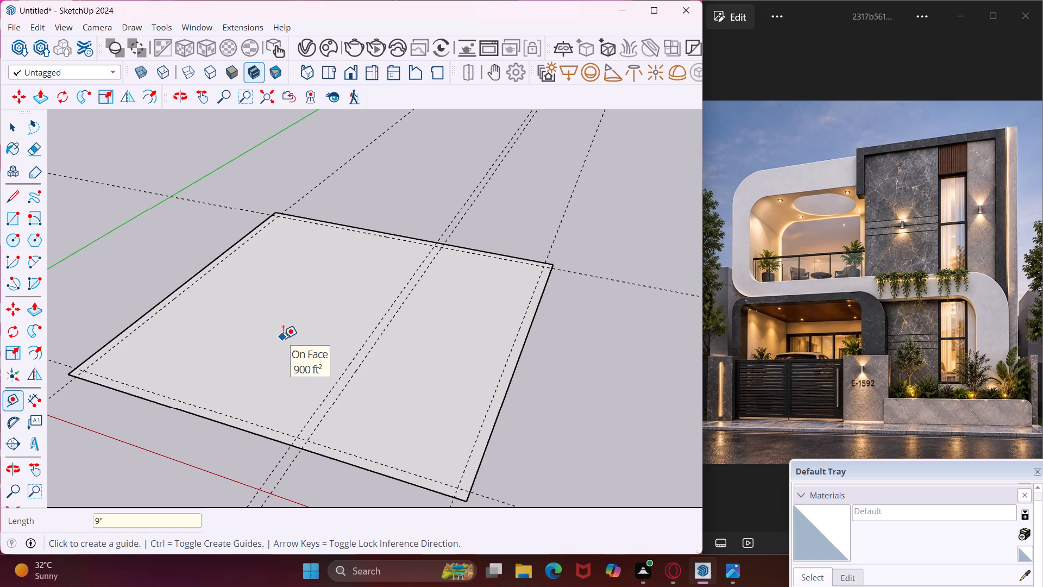
{"action": "key", "text": "Escape"}
{"action": "key", "text": "space"}
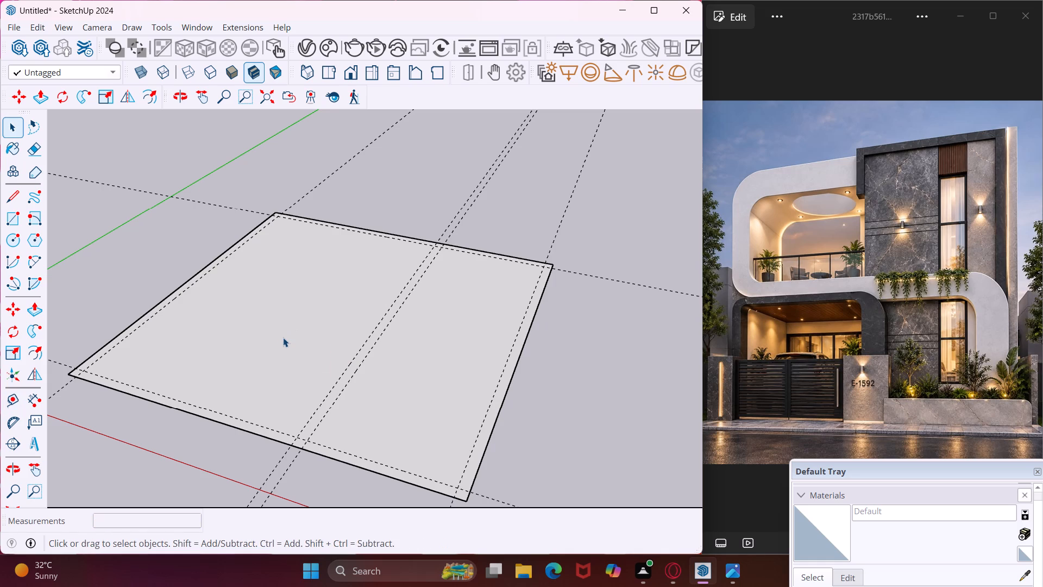
Place a guide 10' inward from the inner guide nearest the red axis, and another 9" beyond it.
{"action": "middle_click_drag", "start_coordinate": [283, 338], "coordinate": [340, 329]}
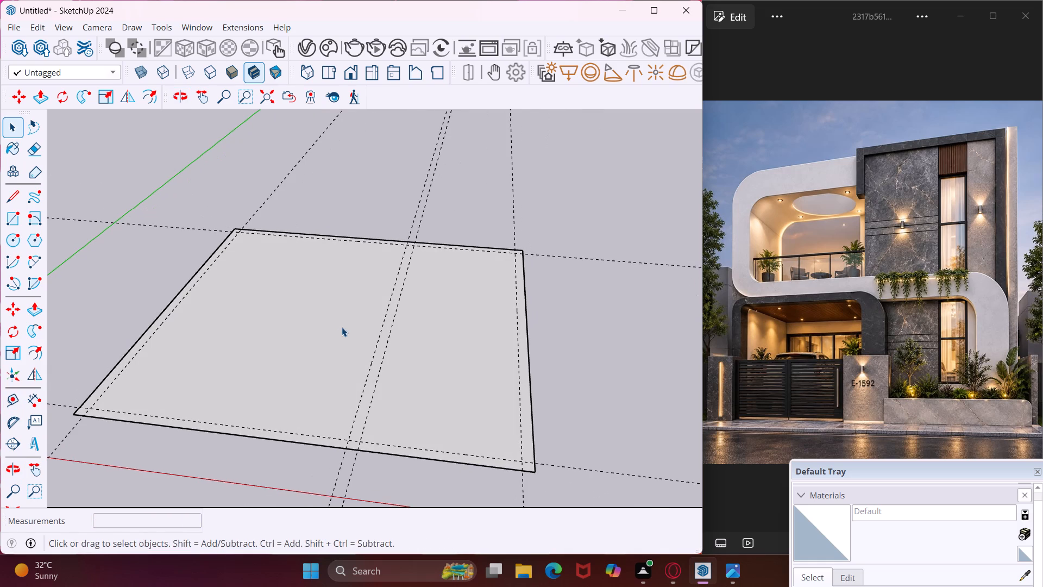
{"action": "left_click", "coordinate": [6, 396]}
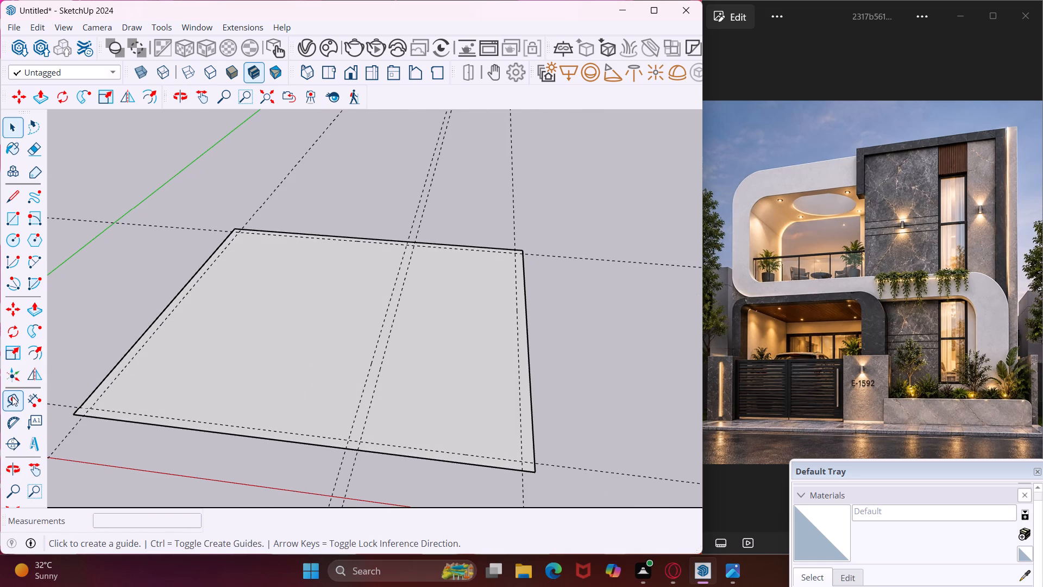
{"action": "left_click", "coordinate": [252, 430]}
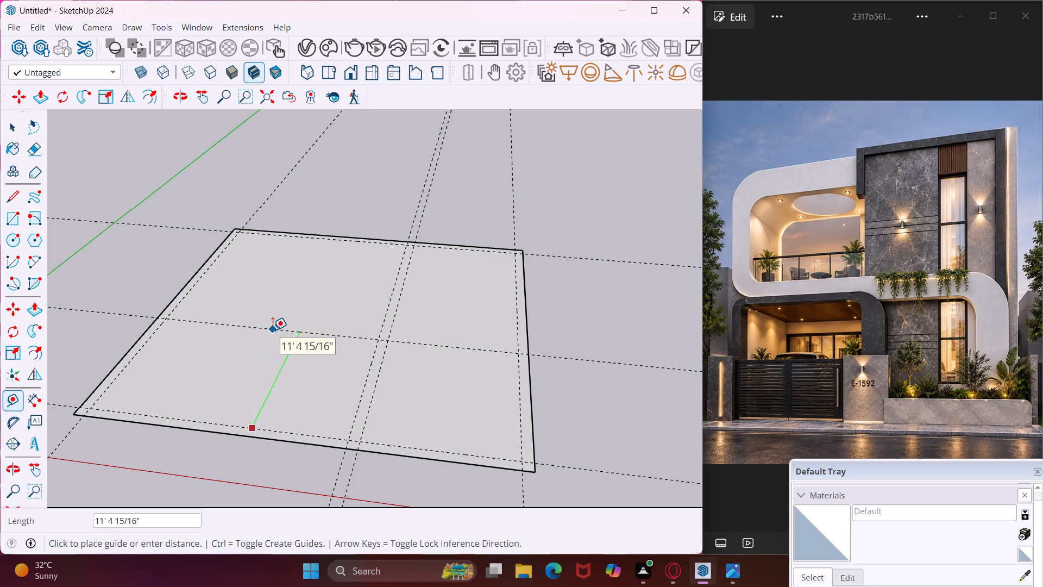
{"action": "type", "text": "10'"}
{"action": "key", "text": "Return"}
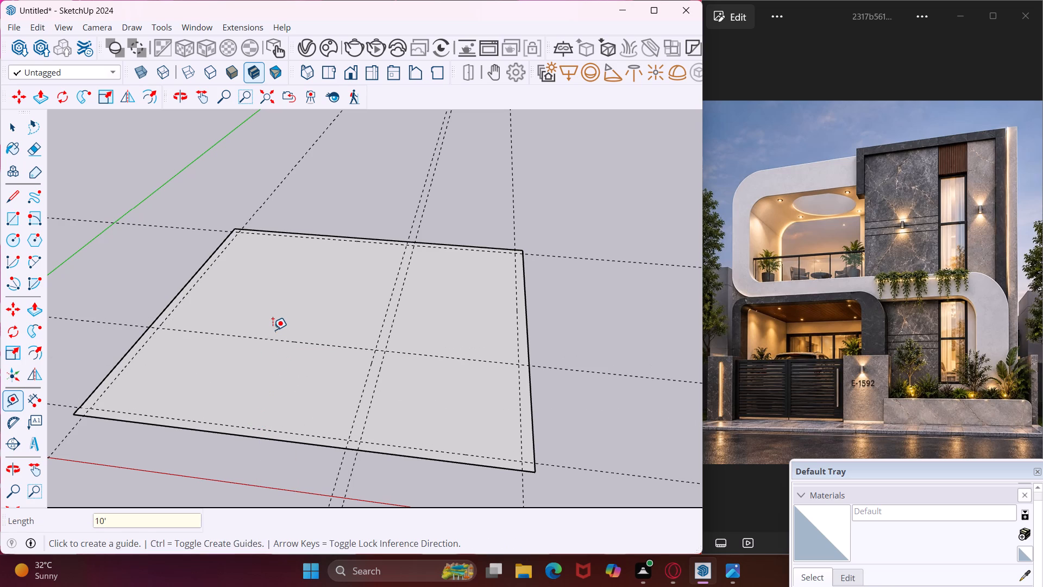
{"action": "left_click", "coordinate": [280, 338]}
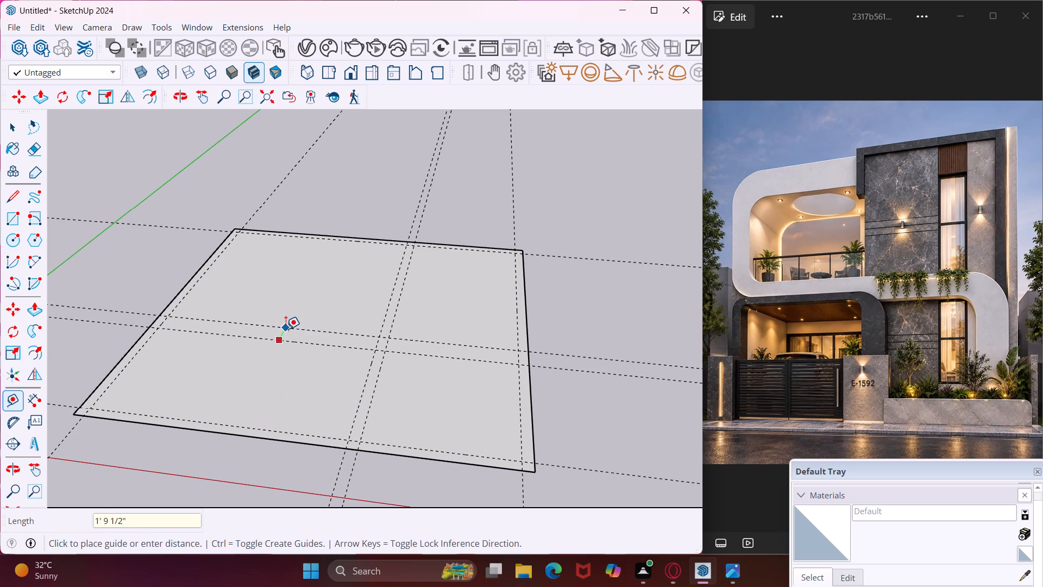
{"action": "type", "text": "9\""}
{"action": "key", "text": "Return"}
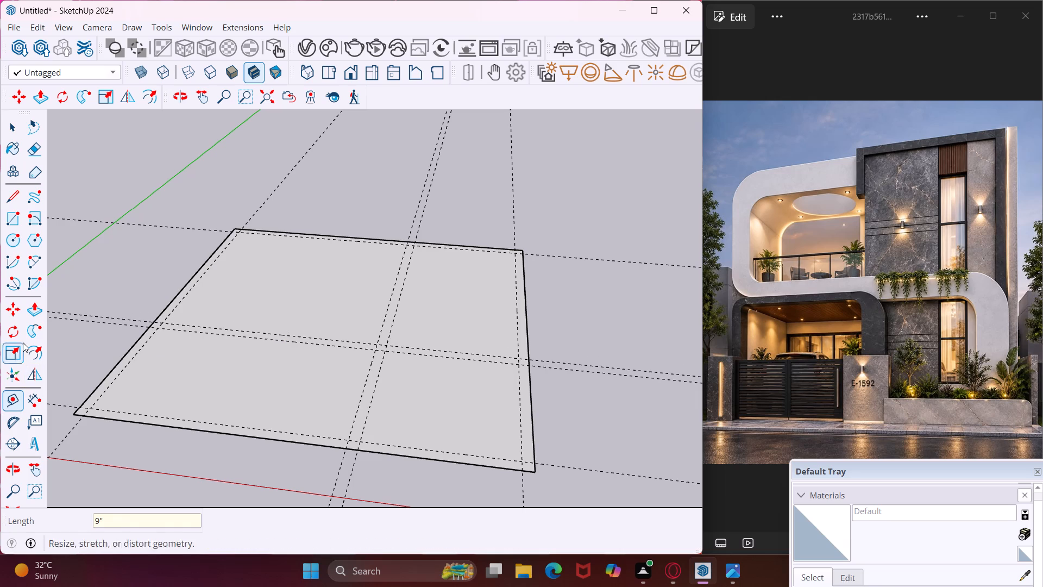
Draw a 9" by 19' 3" wall rectangle along the base edge nearest the green axis, from the far corner to the 10' guide.
{"action": "left_click", "coordinate": [10, 228]}
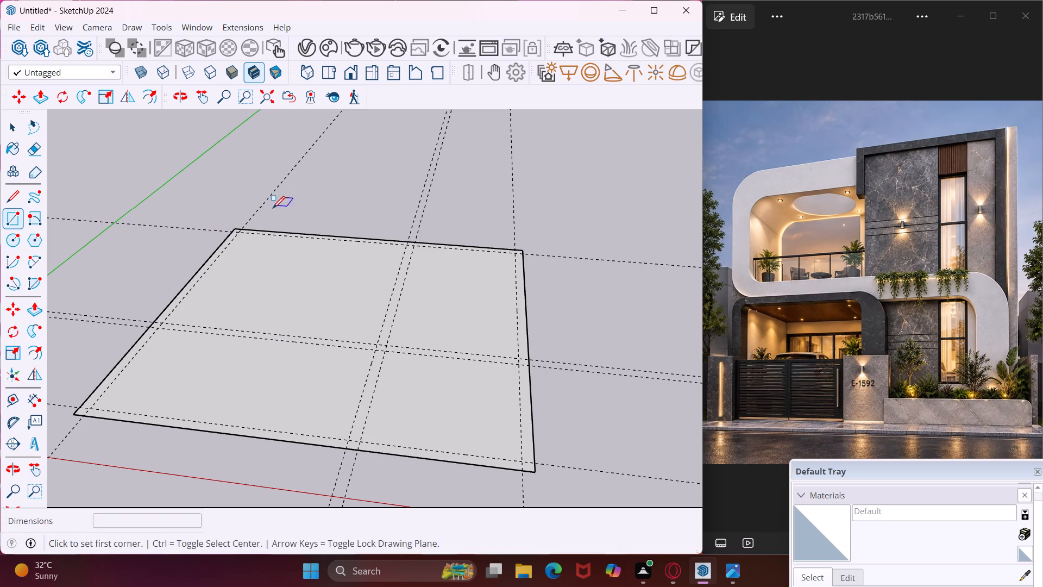
{"action": "scroll", "coordinate": [231, 227], "scroll_direction": "up", "scroll_amount": 13}
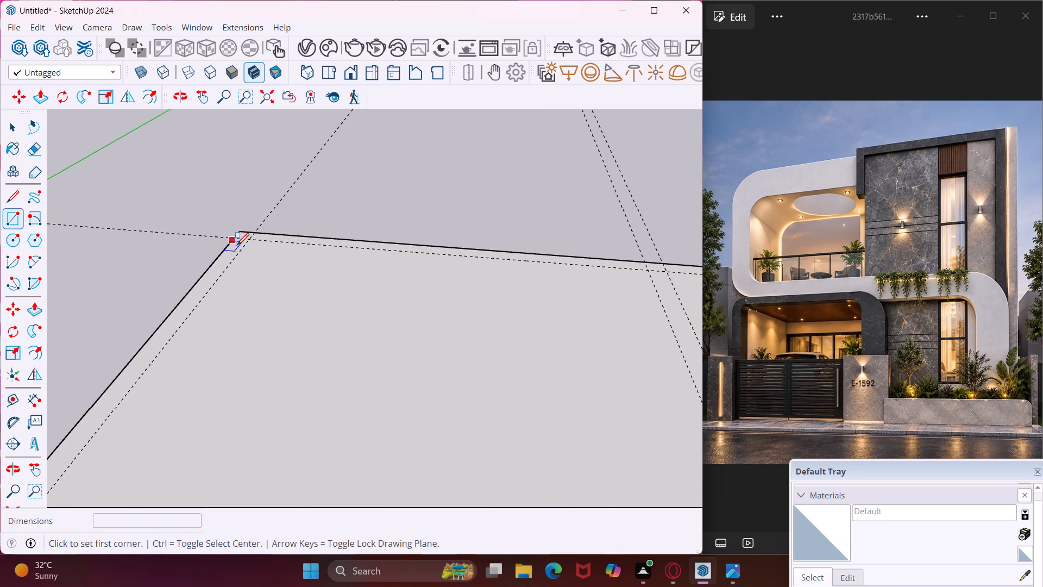
{"action": "left_click", "coordinate": [237, 232]}
{"action": "scroll", "coordinate": [199, 324], "scroll_direction": "down", "scroll_amount": 3}
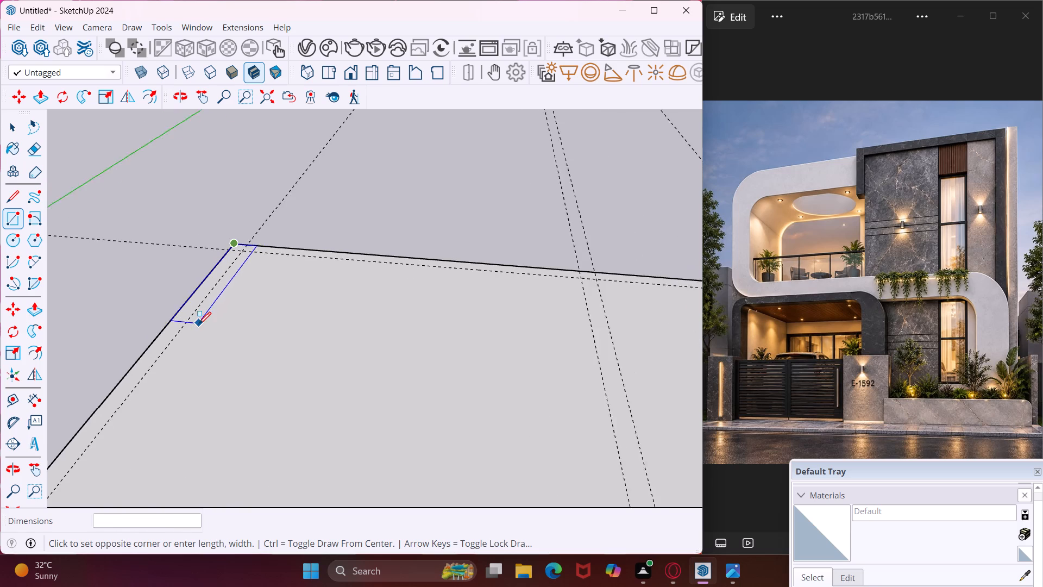
{"action": "scroll", "coordinate": [199, 324], "scroll_direction": "down", "scroll_amount": 7}
{"action": "scroll", "coordinate": [130, 408], "scroll_direction": "up", "scroll_amount": 11}
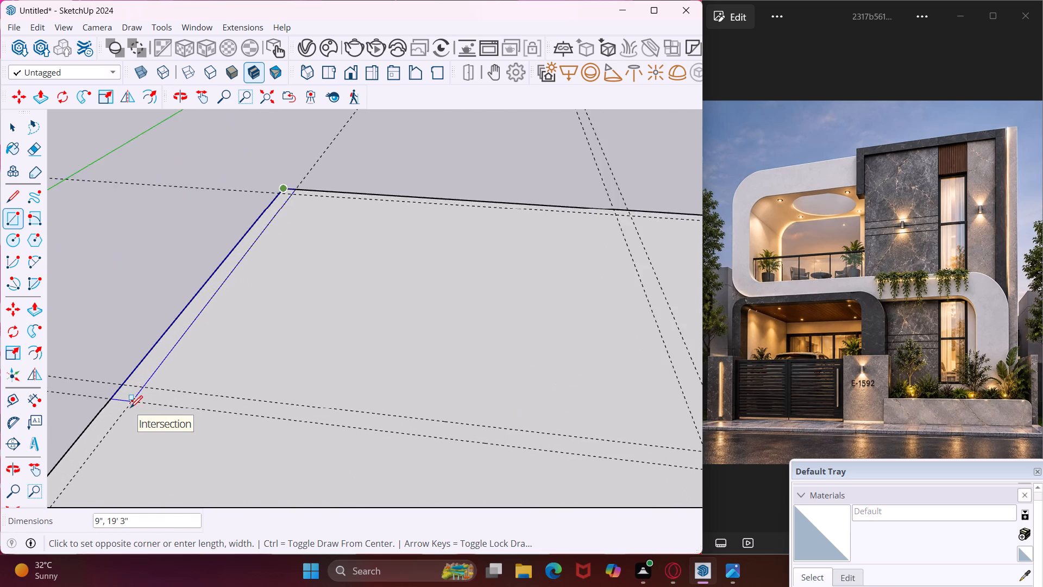
{"action": "scroll", "coordinate": [130, 408], "scroll_direction": "up", "scroll_amount": 2}
{"action": "left_click", "coordinate": [131, 398]}
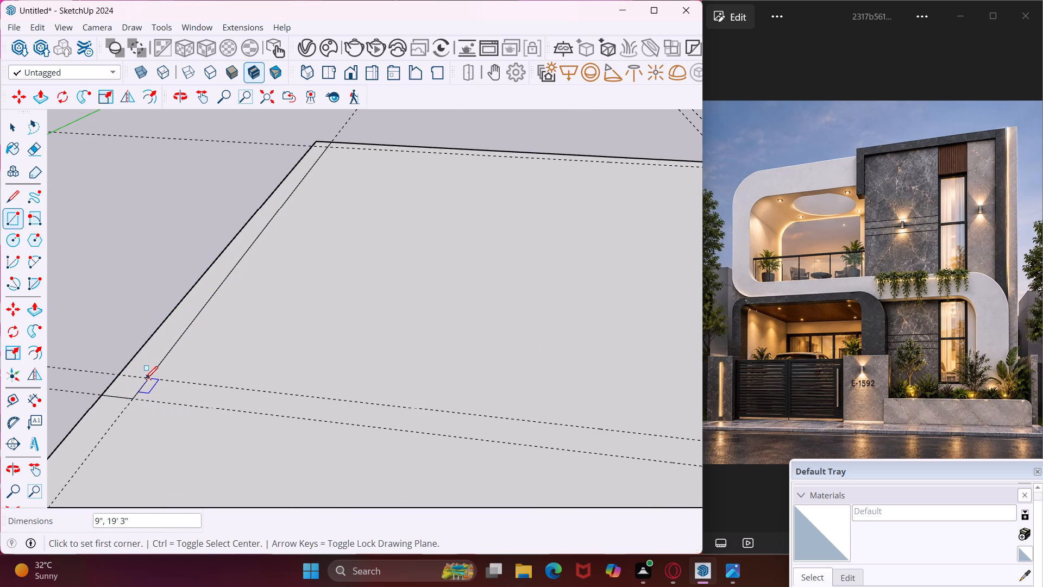
Draw a 9" by 18' 6" wall rectangle between the paired cross guides, from the side wall to the guide 10' from the opposite inner guide.
{"action": "left_click", "coordinate": [147, 378]}
{"action": "scroll", "coordinate": [152, 405], "scroll_direction": "down", "scroll_amount": 9}
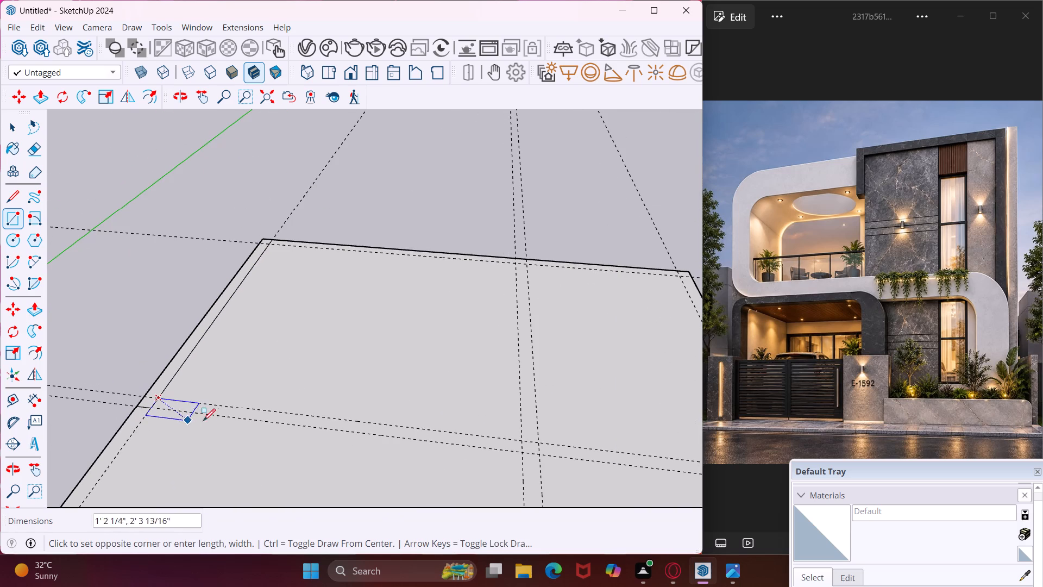
{"action": "scroll", "coordinate": [541, 454], "scroll_direction": "up", "scroll_amount": 8}
{"action": "left_click", "coordinate": [541, 456]}
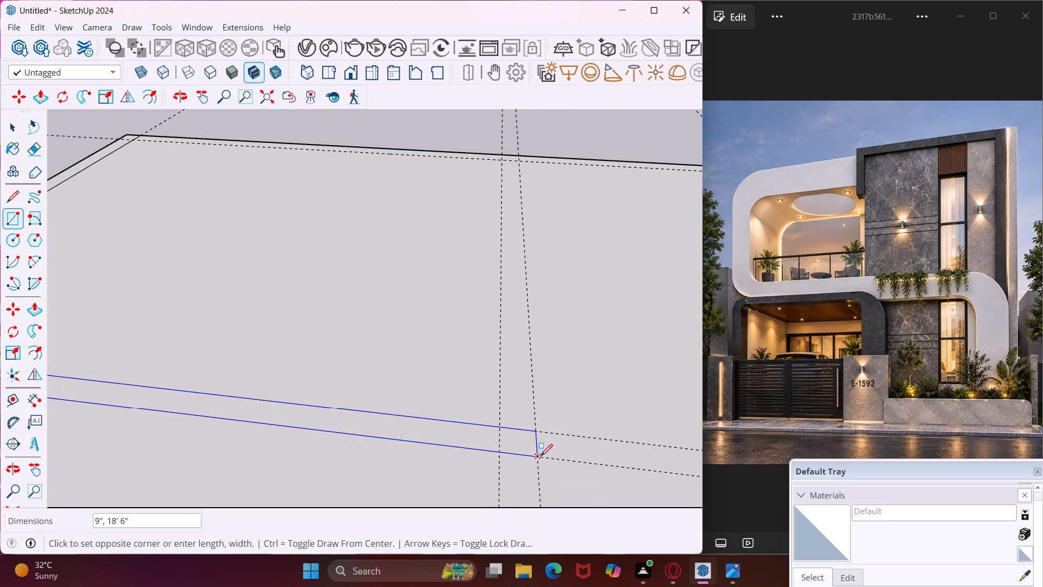
Draw a 9" by 10' 9" wall rectangle between the paired guides, from the cross wall's end to the base edge nearest the red axis.
{"action": "left_click", "coordinate": [538, 456]}
{"action": "scroll", "coordinate": [455, 480], "scroll_direction": "down", "scroll_amount": 13}
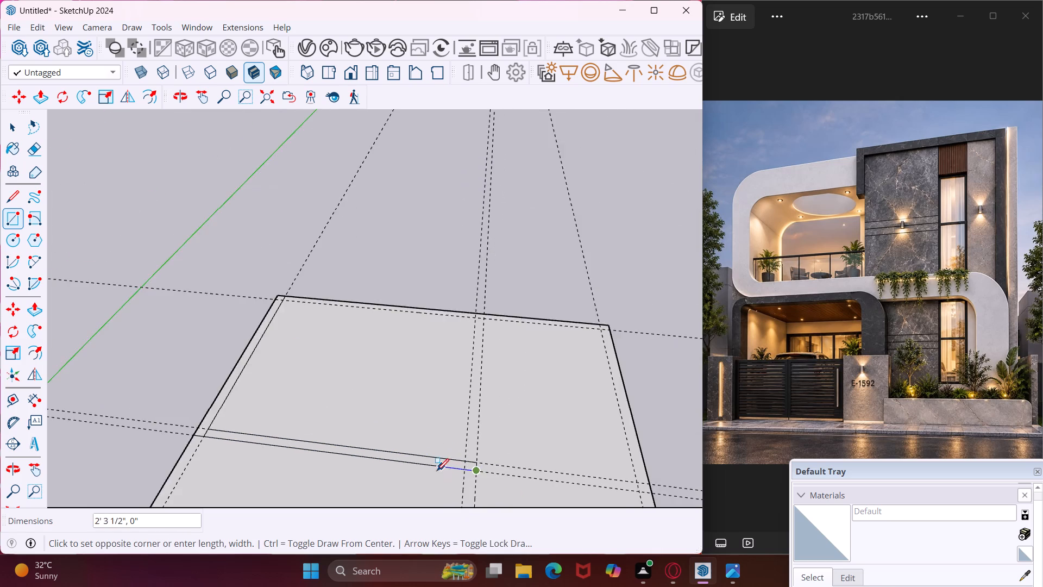
{"action": "scroll", "coordinate": [436, 470], "scroll_direction": "up", "scroll_amount": 1}
{"action": "scroll", "coordinate": [436, 470], "scroll_direction": "down", "scroll_amount": 16}
{"action": "scroll", "coordinate": [441, 503], "scroll_direction": "up", "scroll_amount": 4}
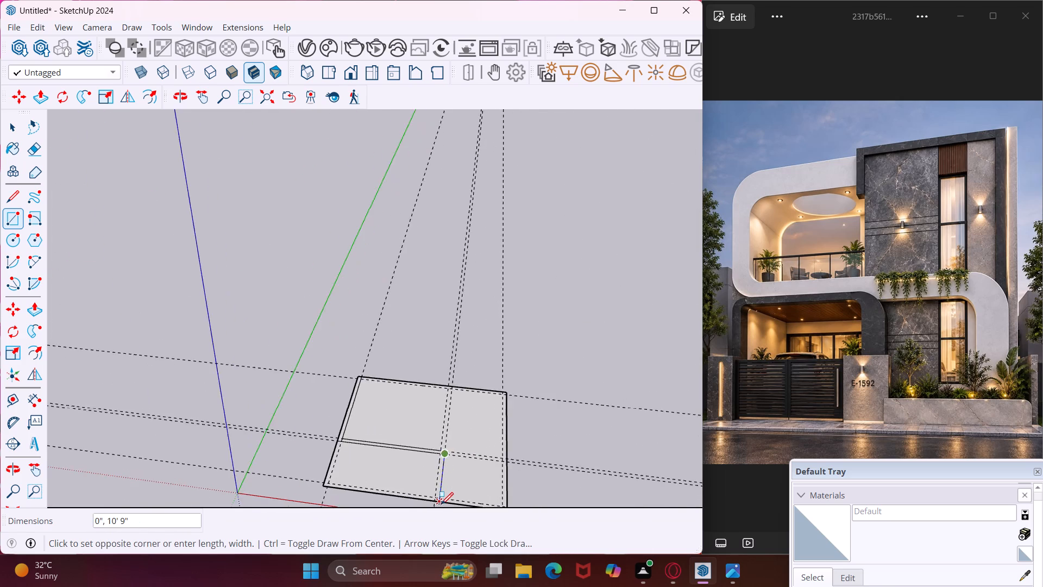
{"action": "scroll", "coordinate": [441, 504], "scroll_direction": "up", "scroll_amount": 14}
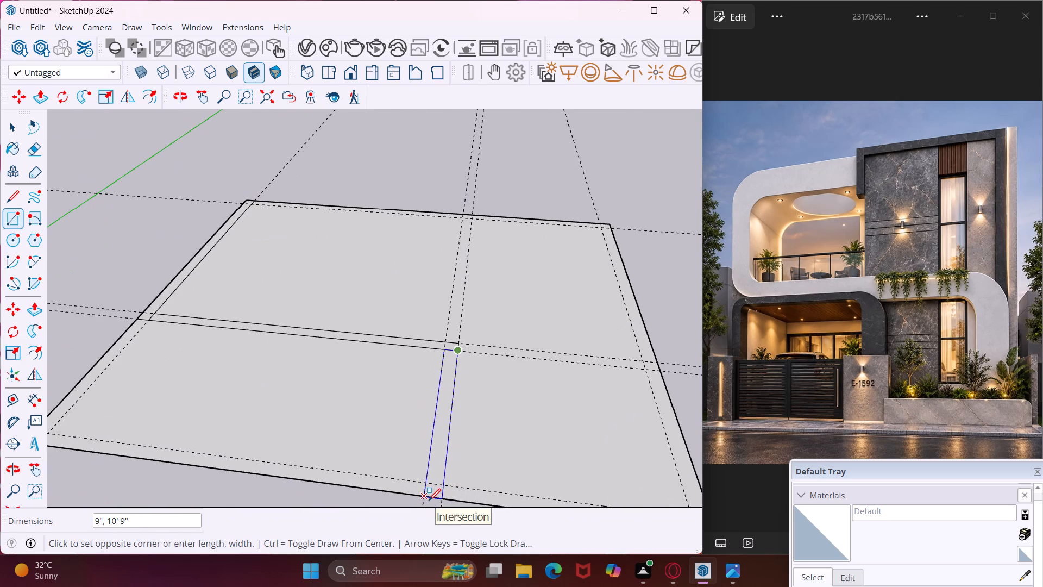
{"action": "left_click", "coordinate": [423, 498]}
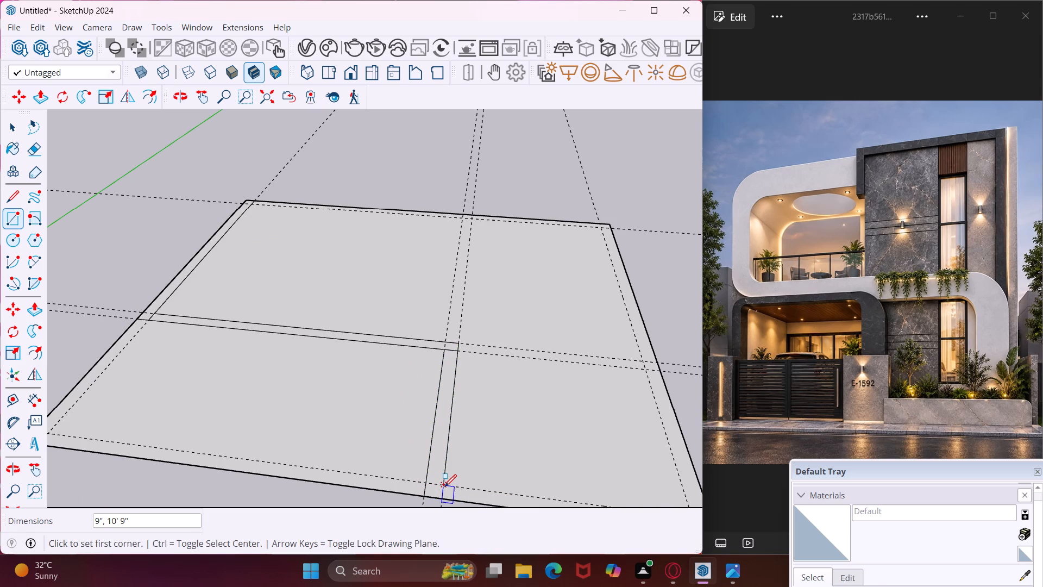
Draw a 9" by 10' 9" wall rectangle along the base edge nearest the red axis, from the partition wall to the outer corner.
{"action": "left_click", "coordinate": [444, 486]}
{"action": "scroll", "coordinate": [437, 489], "scroll_direction": "down", "scroll_amount": 11}
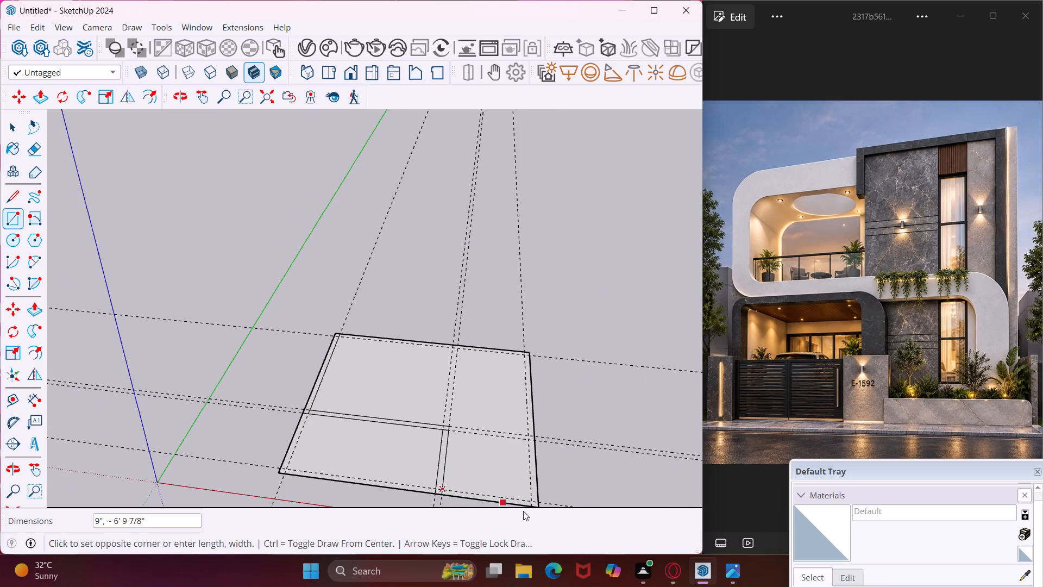
{"action": "scroll", "coordinate": [529, 508], "scroll_direction": "up", "scroll_amount": 10}
{"action": "middle_click_drag", "start_coordinate": [536, 507], "coordinate": [508, 513]}
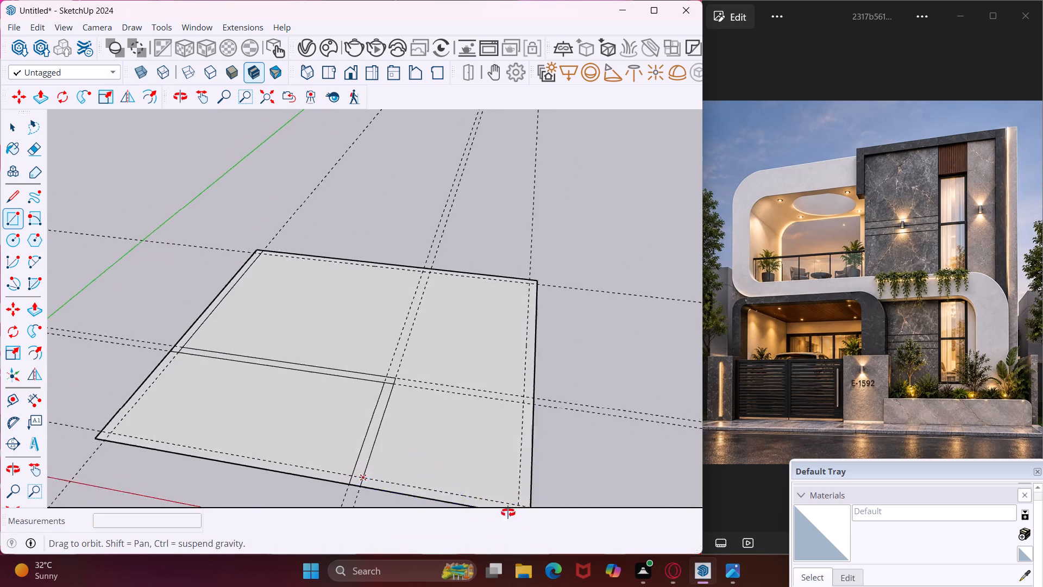
{"action": "middle_click_drag", "start_coordinate": [508, 513], "coordinate": [204, 446]}
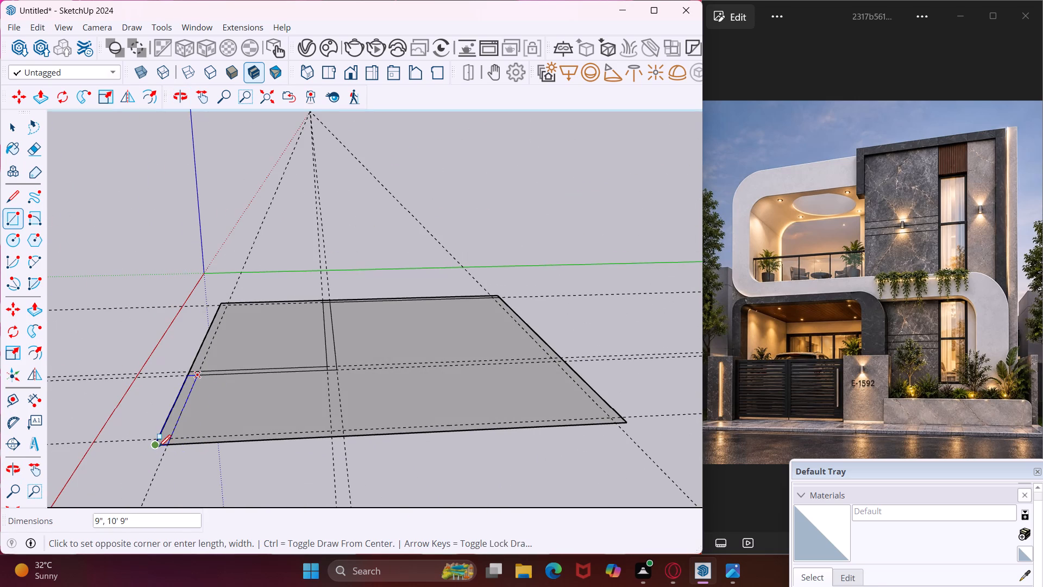
{"action": "scroll", "coordinate": [158, 446], "scroll_direction": "up", "scroll_amount": 17}
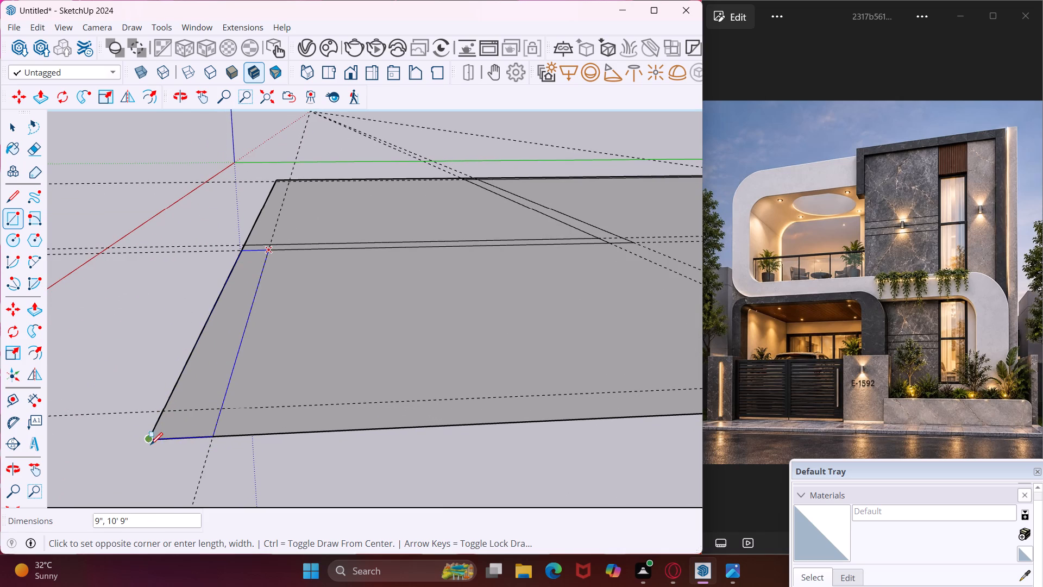
{"action": "left_click", "coordinate": [150, 441]}
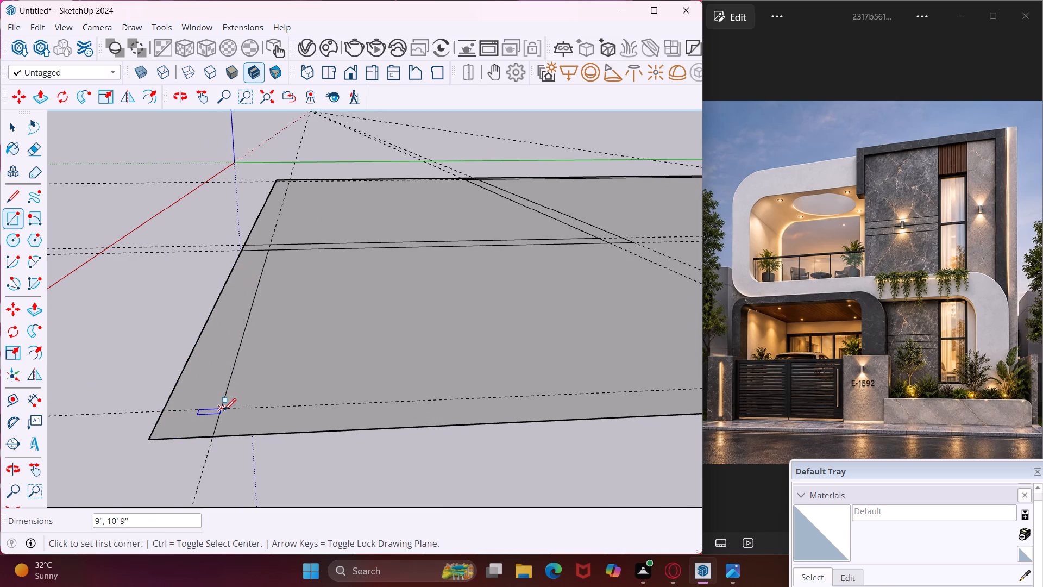
Draw a 9" by 29' 3" wall rectangle along the base edge farthest from the green axis, ending at the outer corner.
{"action": "left_click", "coordinate": [222, 409]}
{"action": "scroll", "coordinate": [298, 427], "scroll_direction": "down", "scroll_amount": 3}
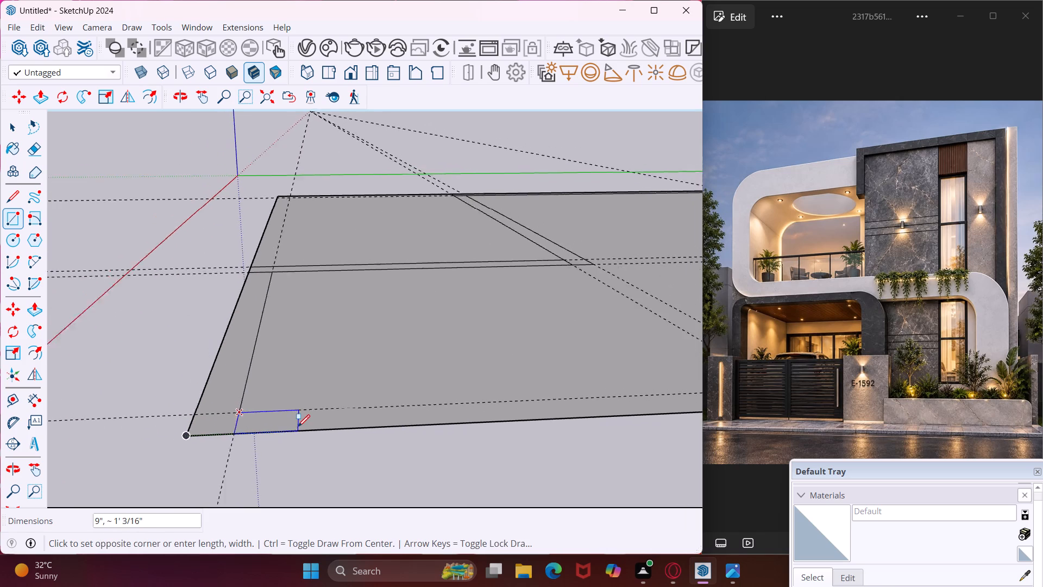
{"action": "scroll", "coordinate": [298, 427], "scroll_direction": "down", "scroll_amount": 14}
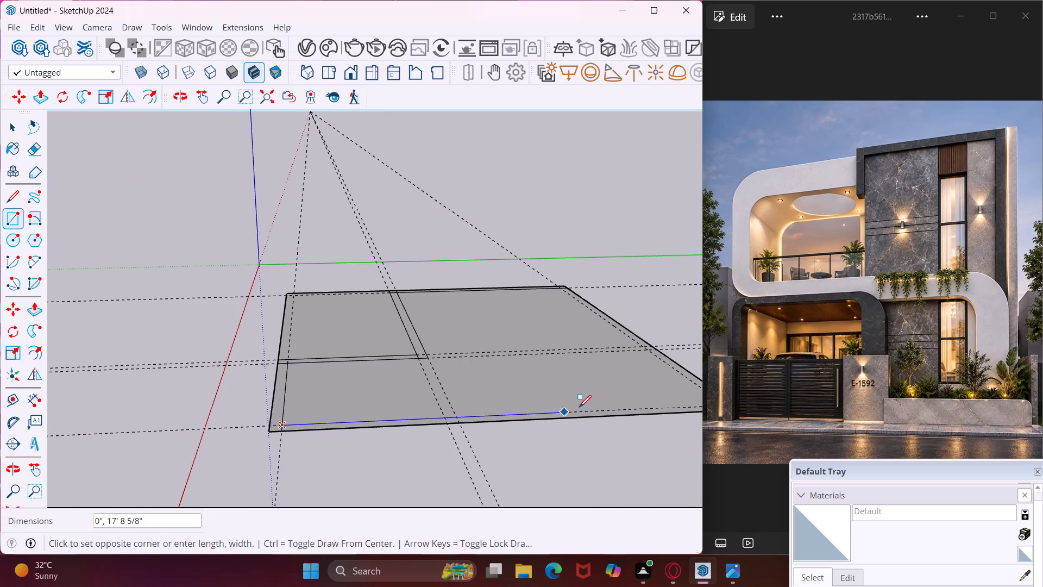
{"action": "middle_click_drag", "start_coordinate": [590, 408], "coordinate": [321, 379]}
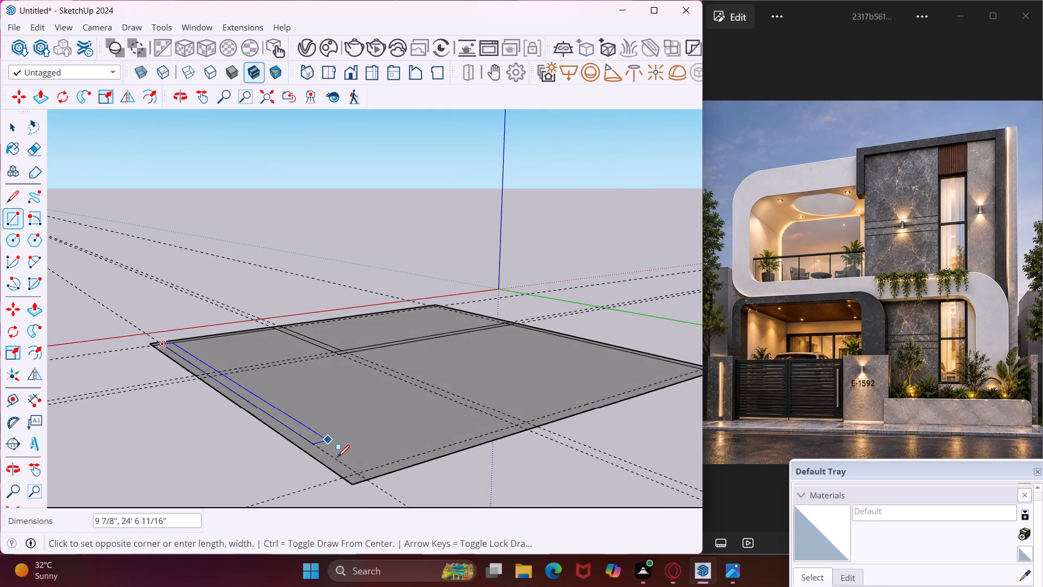
{"action": "scroll", "coordinate": [355, 480], "scroll_direction": "up", "scroll_amount": 8}
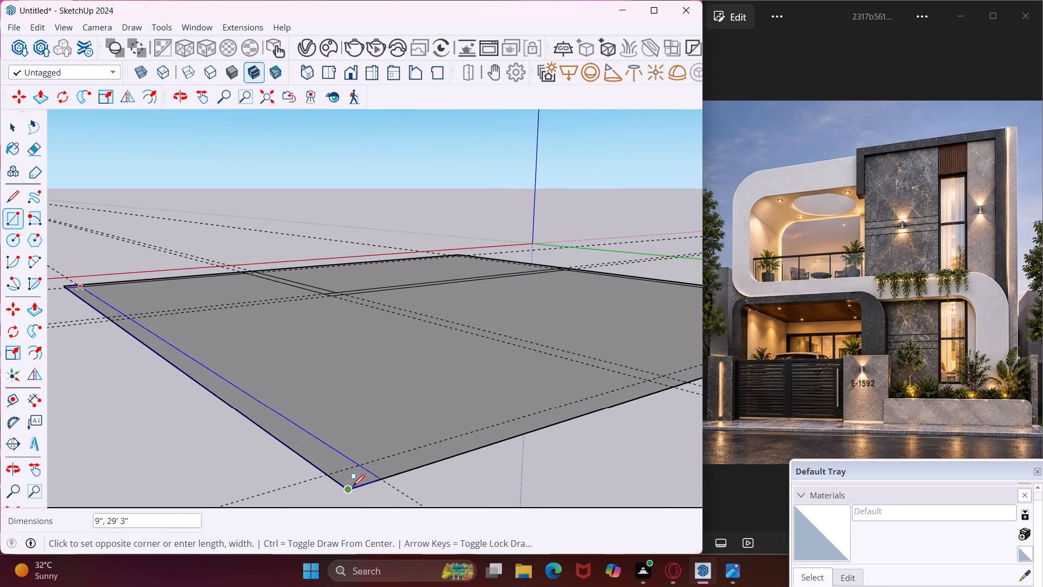
{"action": "left_click", "coordinate": [350, 490]}
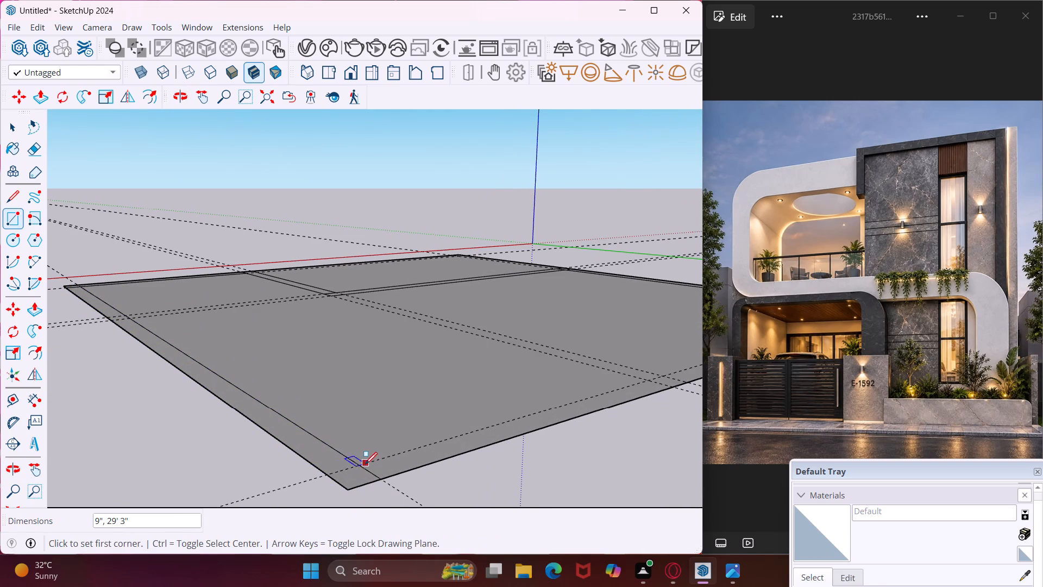
Draw a 9" by 28' 6" wall rectangle along the base edge farthest from the red axis, between the two perpendicular outer walls.
{"action": "left_click", "coordinate": [359, 464]}
{"action": "middle_click_drag", "start_coordinate": [482, 452], "coordinate": [361, 485]}
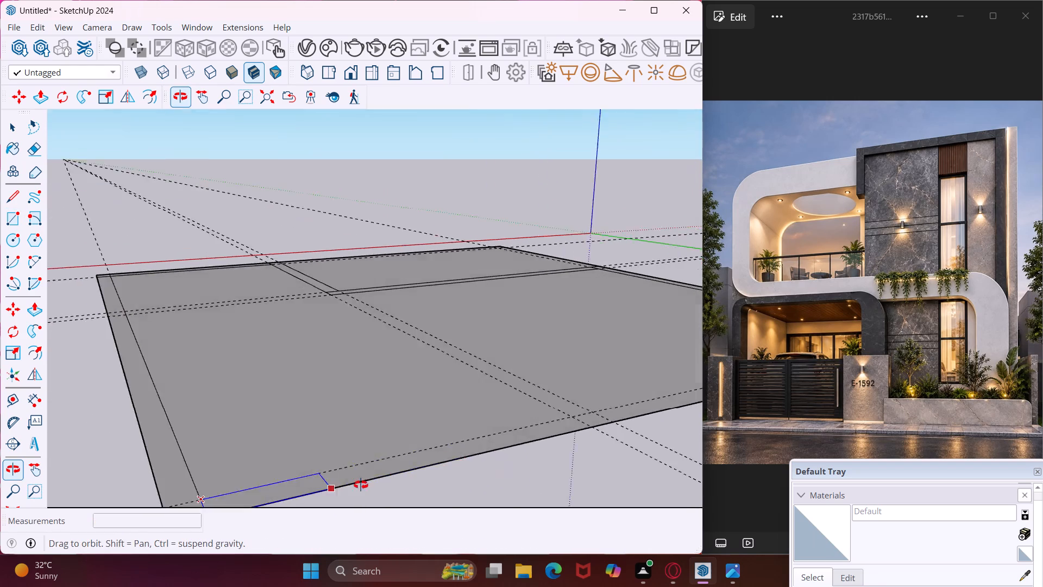
{"action": "middle_click_drag", "start_coordinate": [361, 485], "coordinate": [275, 507]}
{"action": "scroll", "coordinate": [258, 499], "scroll_direction": "down", "scroll_amount": 15}
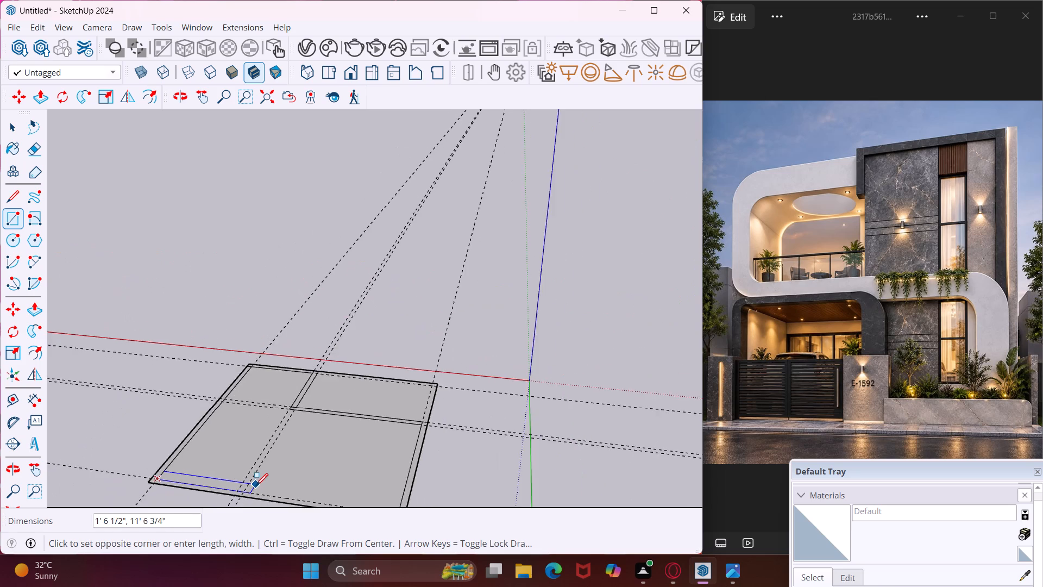
{"action": "scroll", "coordinate": [256, 485], "scroll_direction": "down", "scroll_amount": 4}
{"action": "middle_click_drag", "start_coordinate": [343, 498], "coordinate": [331, 496]}
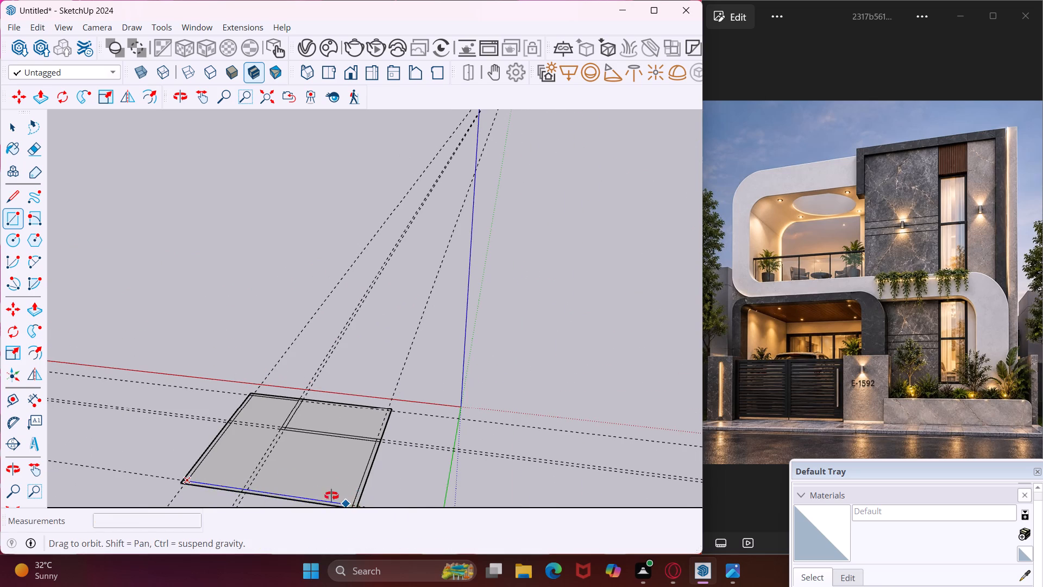
{"action": "middle_click_drag", "start_coordinate": [331, 496], "coordinate": [223, 442]}
{"action": "scroll", "coordinate": [256, 468], "scroll_direction": "up", "scroll_amount": 7}
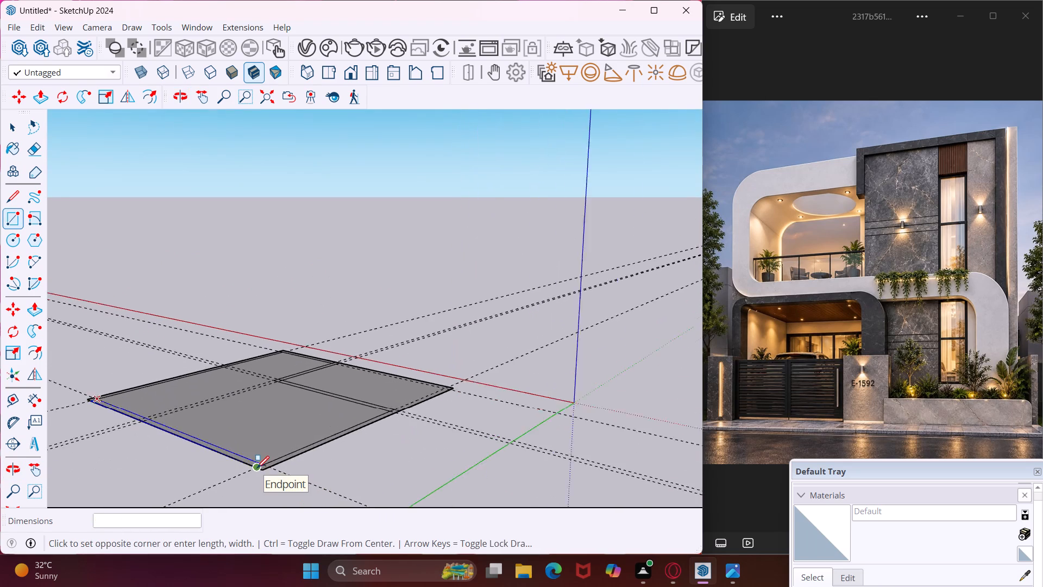
{"action": "scroll", "coordinate": [257, 468], "scroll_direction": "up", "scroll_amount": 11}
{"action": "left_click", "coordinate": [257, 470]}
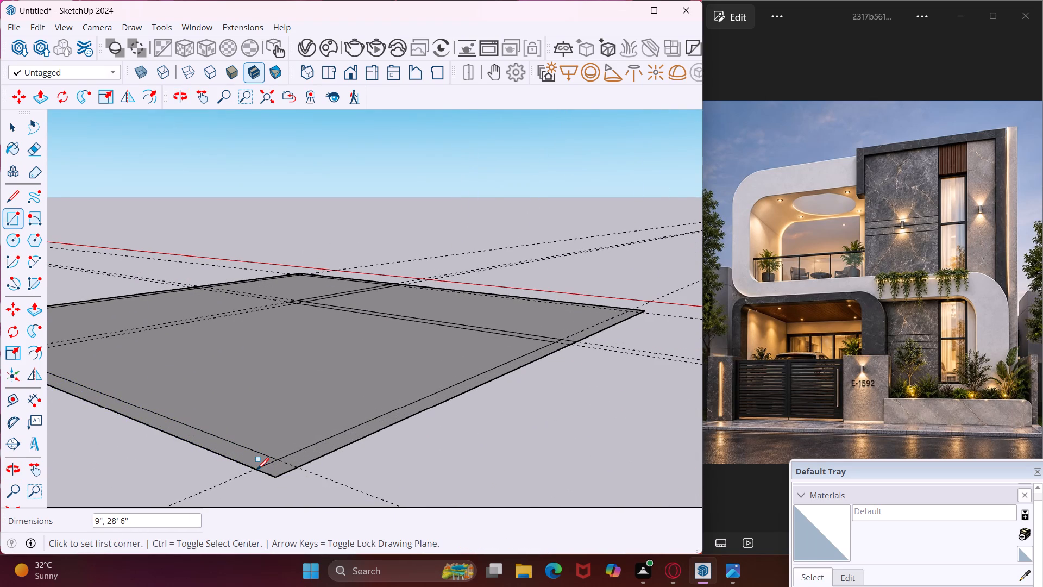
{"action": "key", "text": "Escape"}
{"action": "key", "text": "space"}
Draw a 9" by 10' partition rectangle between the paired guides, from the cross wall to the outer wall farthest from the green axis.
{"action": "middle_click_drag", "start_coordinate": [240, 475], "coordinate": [510, 493]}
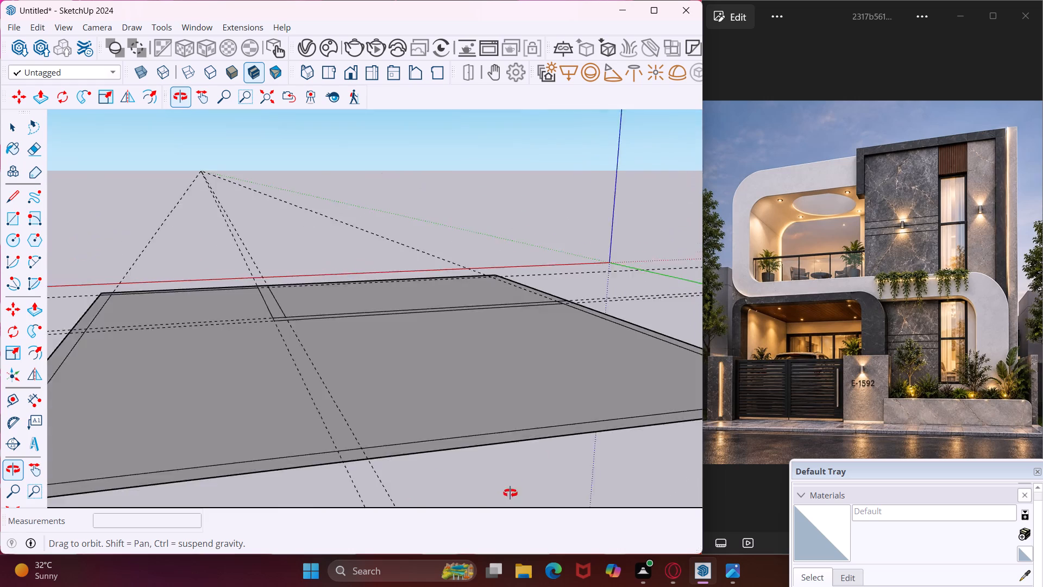
{"action": "middle_click_drag", "start_coordinate": [510, 493], "coordinate": [640, 491]}
{"action": "middle_click_drag", "start_coordinate": [218, 402], "coordinate": [424, 453]}
{"action": "scroll", "coordinate": [424, 453], "scroll_direction": "up", "scroll_amount": 1}
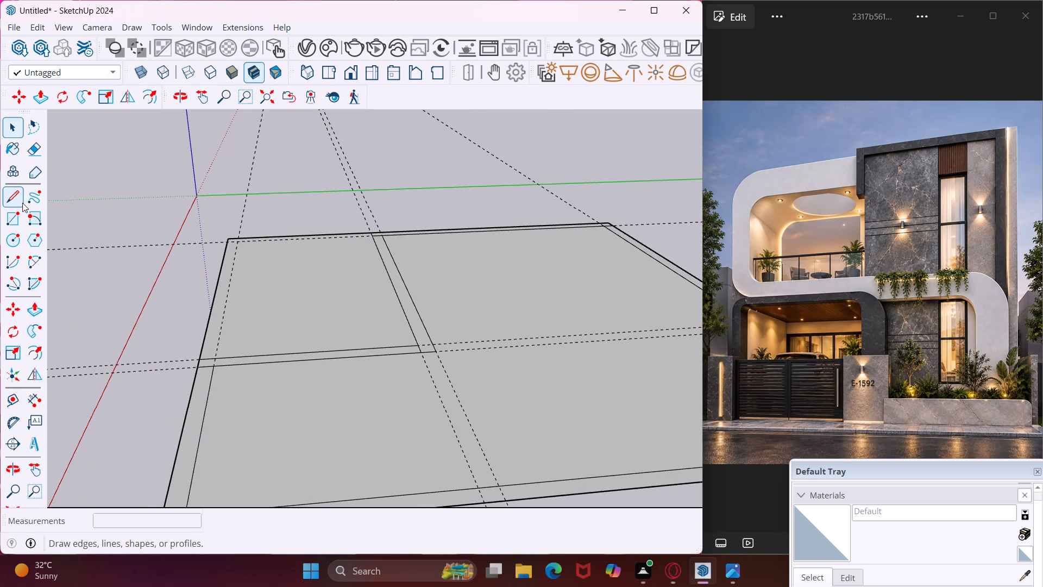
{"action": "left_click", "coordinate": [17, 218]}
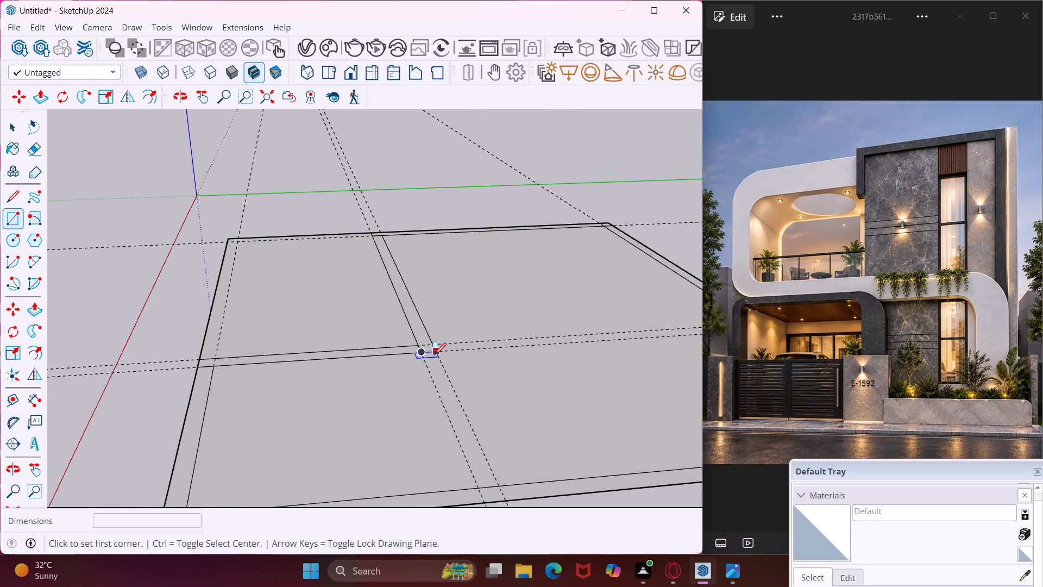
{"action": "left_click", "coordinate": [436, 350]}
{"action": "scroll", "coordinate": [447, 443], "scroll_direction": "down", "scroll_amount": 3}
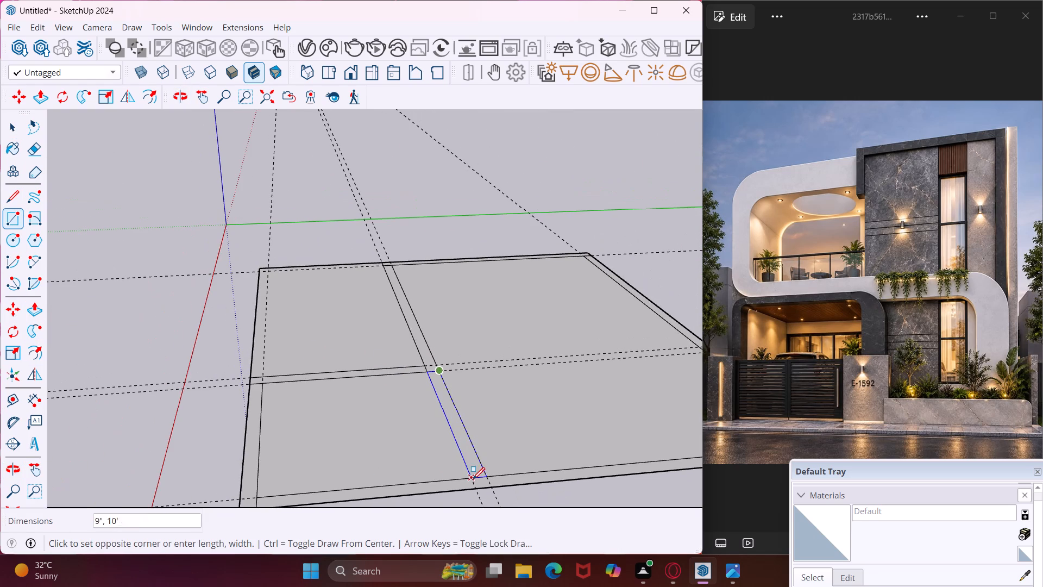
{"action": "left_click", "coordinate": [472, 479]}
{"action": "key", "text": "Escape"}
{"action": "key", "text": "space"}
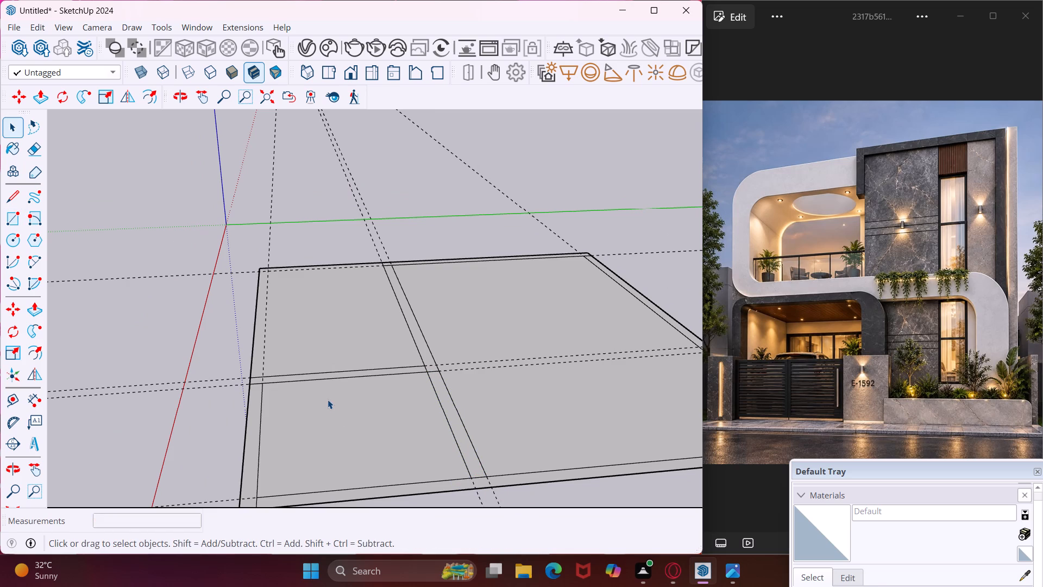
Extrude the 10' 9" wall outline along the base edge nearest the red axis upward by 10'.
{"action": "middle_click_drag", "start_coordinate": [328, 399], "coordinate": [455, 376]}
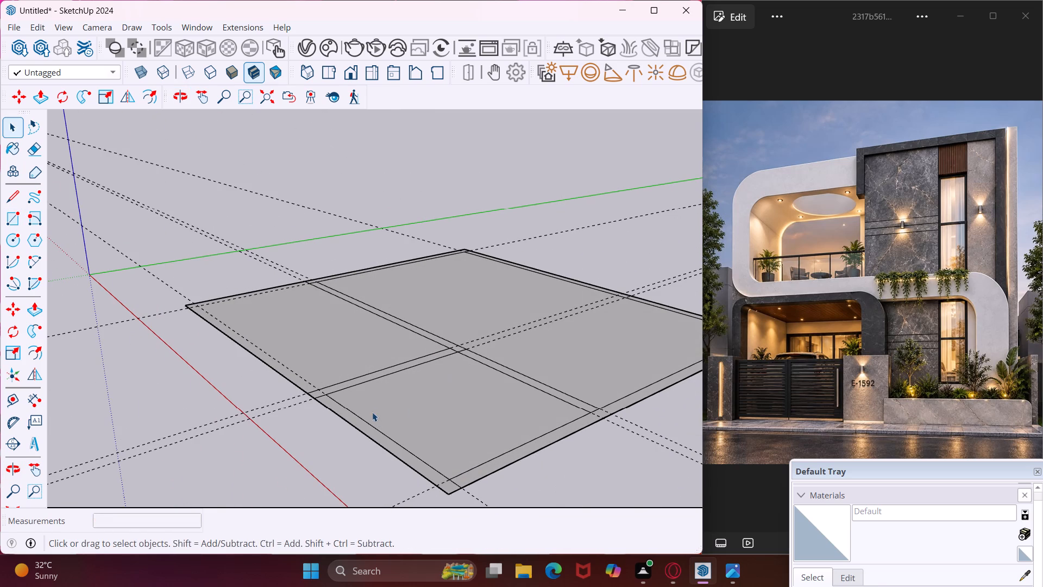
{"action": "scroll", "coordinate": [329, 394], "scroll_direction": "up", "scroll_amount": 8}
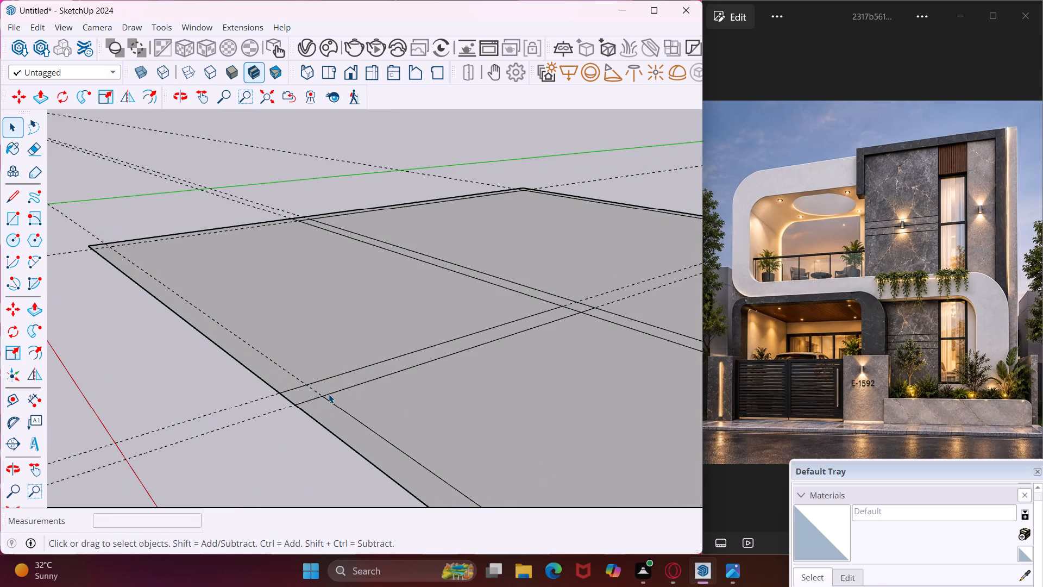
{"action": "left_click", "coordinate": [329, 413]}
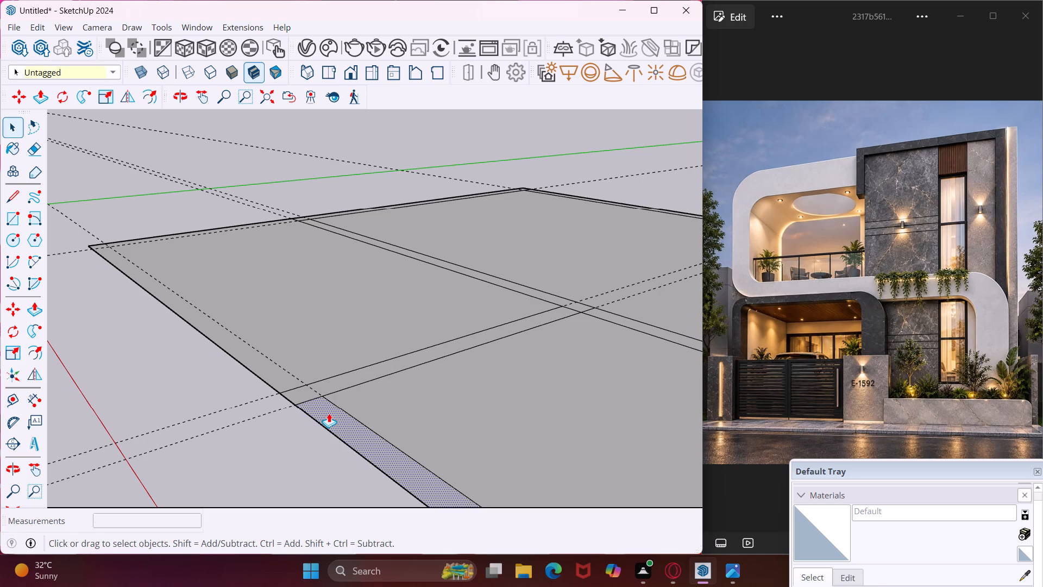
{"action": "key", "text": "p"}
{"action": "left_click", "coordinate": [329, 413]}
{"action": "middle_click_drag", "start_coordinate": [334, 330], "coordinate": [345, 319]}
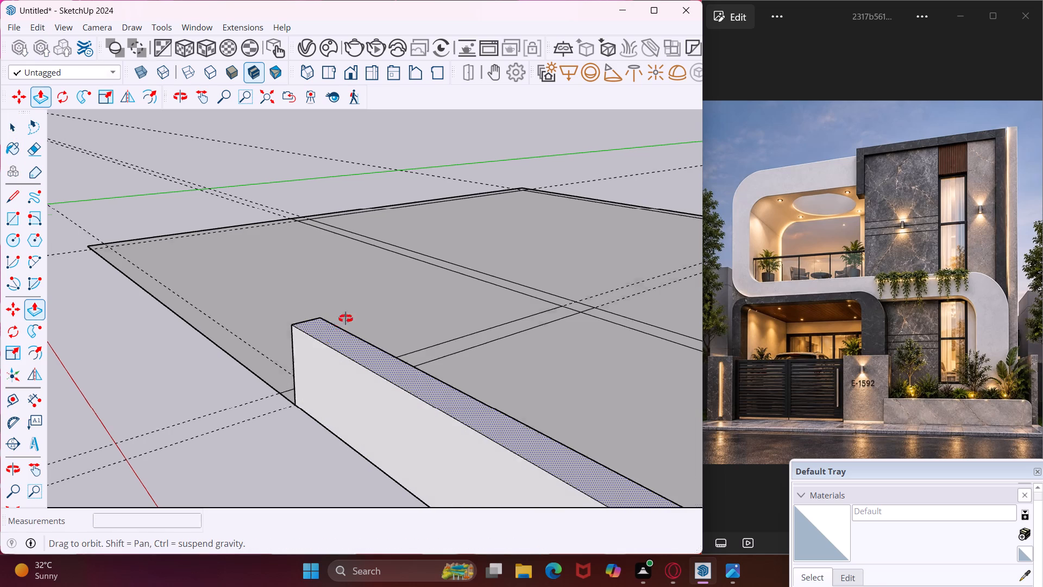
{"action": "middle_click_drag", "start_coordinate": [345, 319], "coordinate": [452, 188]}
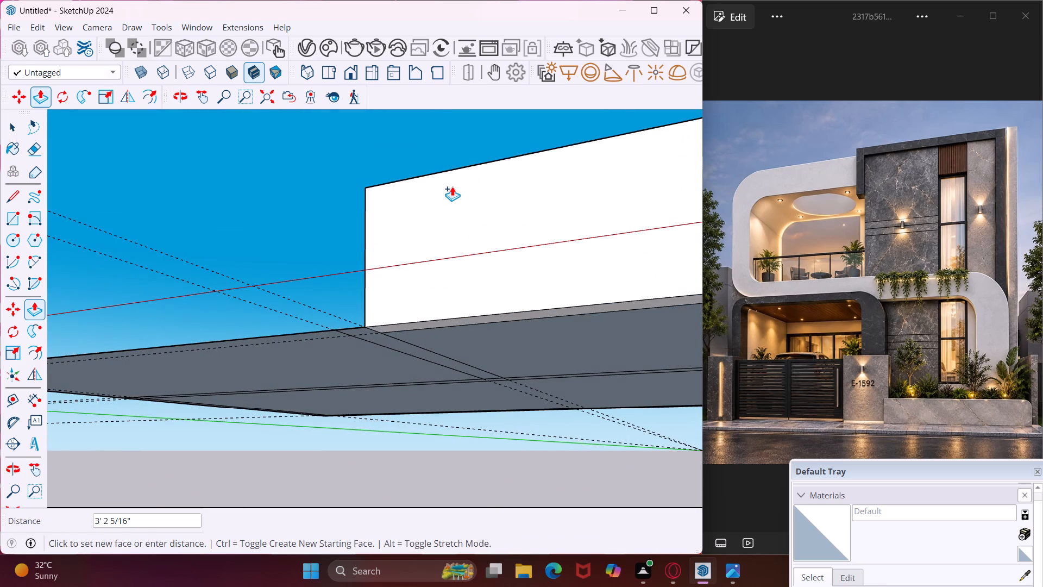
{"action": "type", "text": "10'"}
{"action": "key", "text": "Return"}
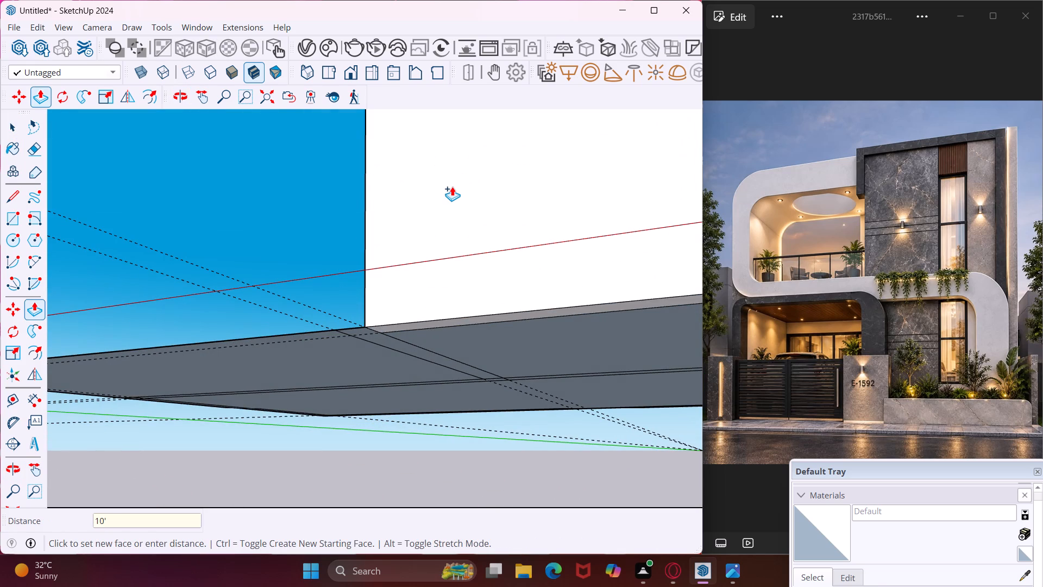
Raise the 29' 3" outer wall farthest from the green axis to 10', matching the top of the adjoining raised wall.
{"action": "middle_click_drag", "start_coordinate": [452, 186], "coordinate": [223, 285]}
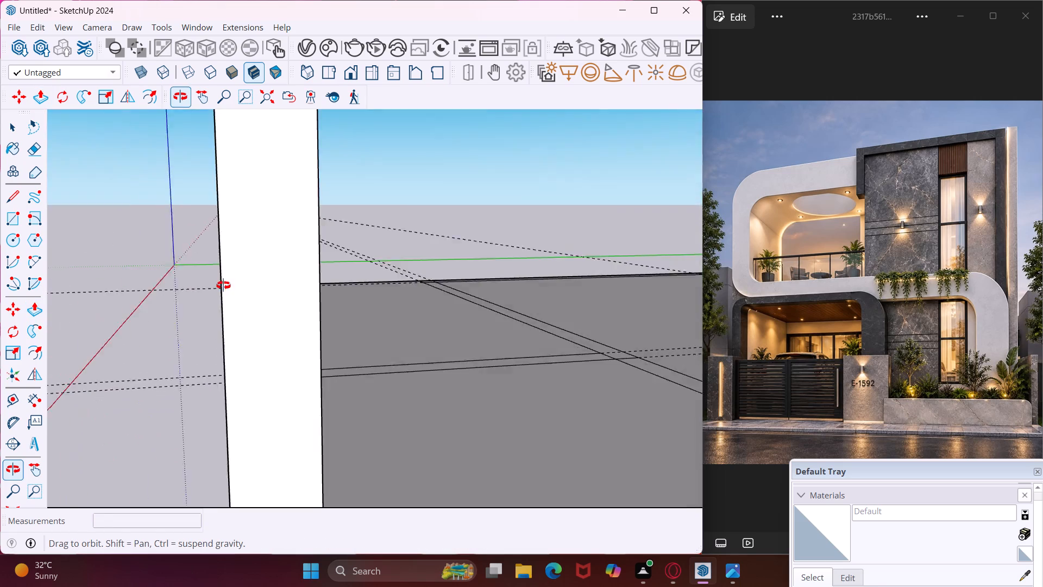
{"action": "middle_click_drag", "start_coordinate": [223, 285], "coordinate": [186, 293]}
{"action": "scroll", "coordinate": [181, 292], "scroll_direction": "down", "scroll_amount": 10}
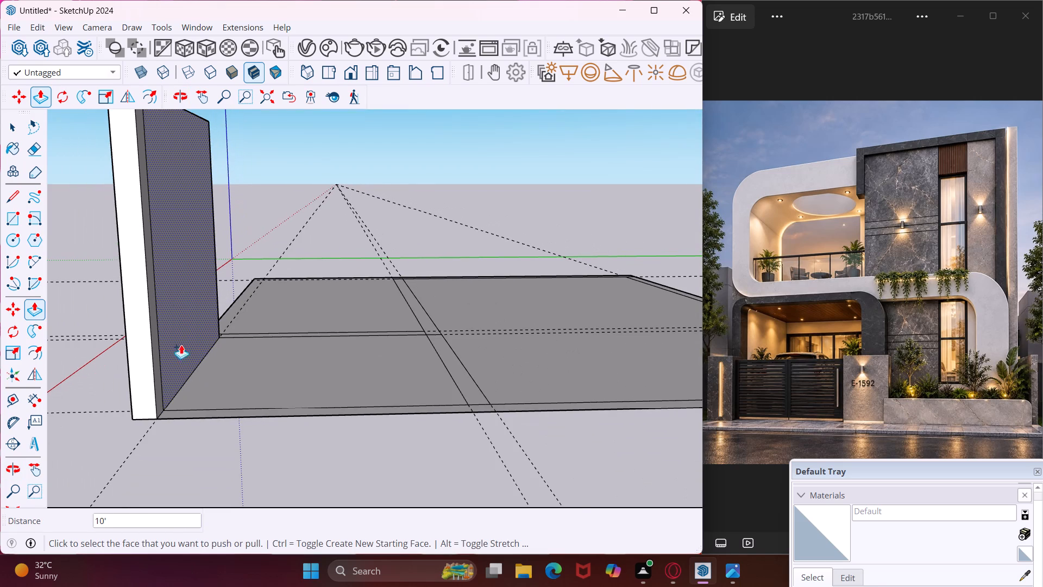
{"action": "scroll", "coordinate": [180, 413], "scroll_direction": "up", "scroll_amount": 7}
{"action": "left_click", "coordinate": [178, 414]}
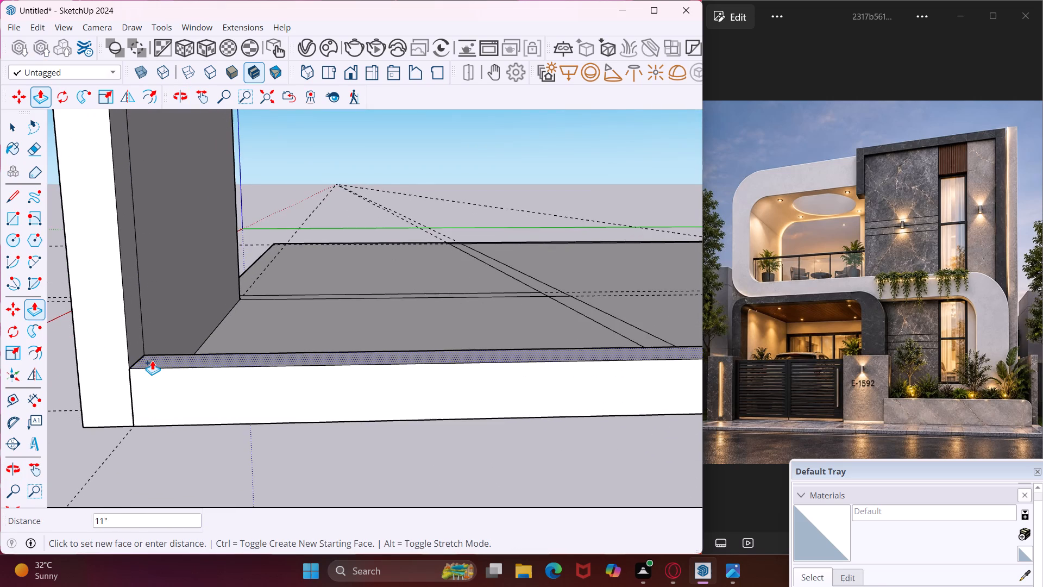
{"action": "scroll", "coordinate": [152, 360], "scroll_direction": "down", "scroll_amount": 13}
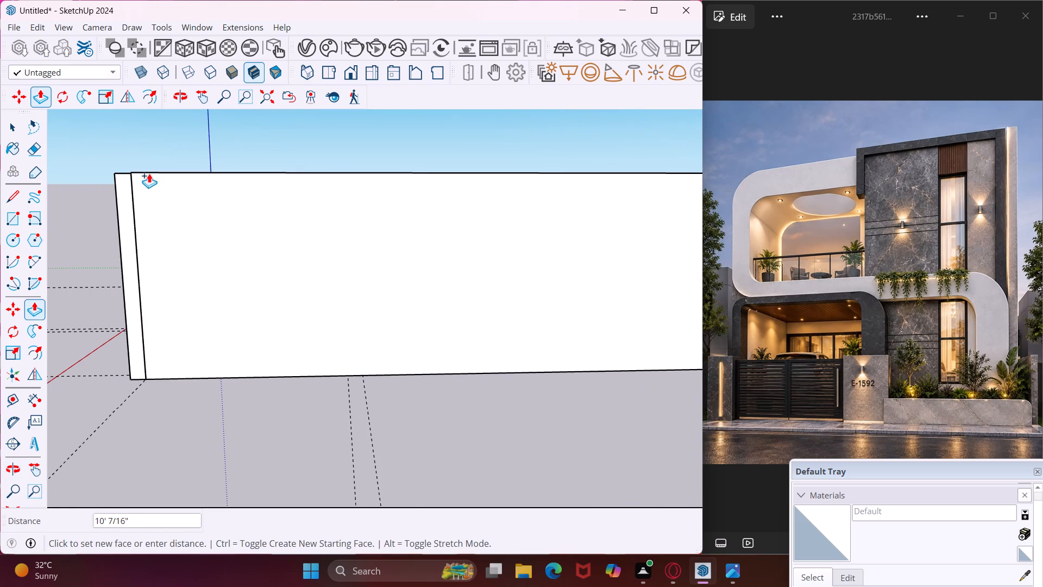
{"action": "left_click", "coordinate": [121, 173]}
Raise the short 10' partition adjoining the 29' 3" outer wall to the same 10' height.
{"action": "middle_click_drag", "start_coordinate": [184, 292], "coordinate": [218, 245]}
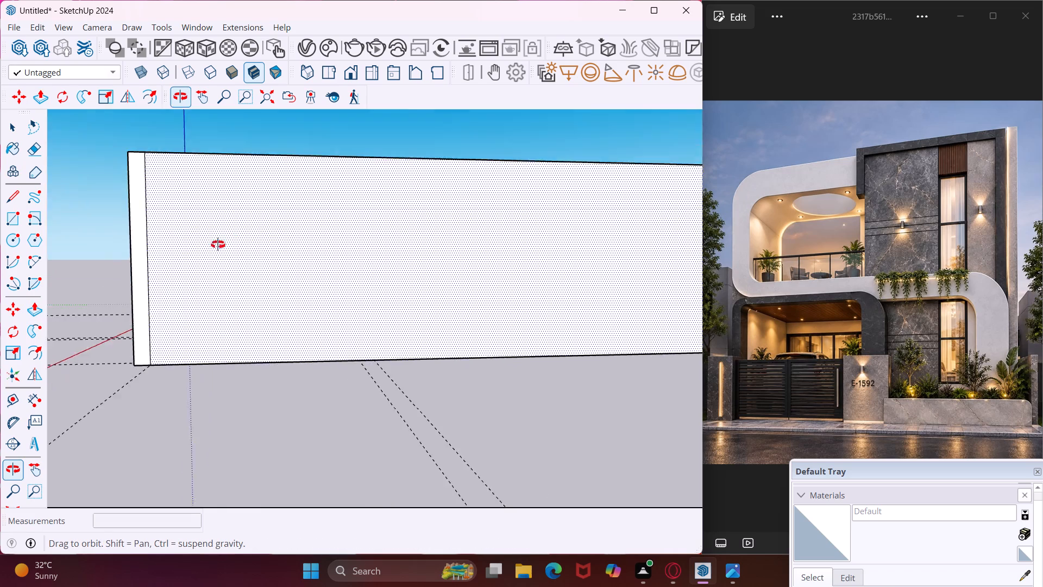
{"action": "middle_click_drag", "start_coordinate": [218, 245], "coordinate": [219, 538]}
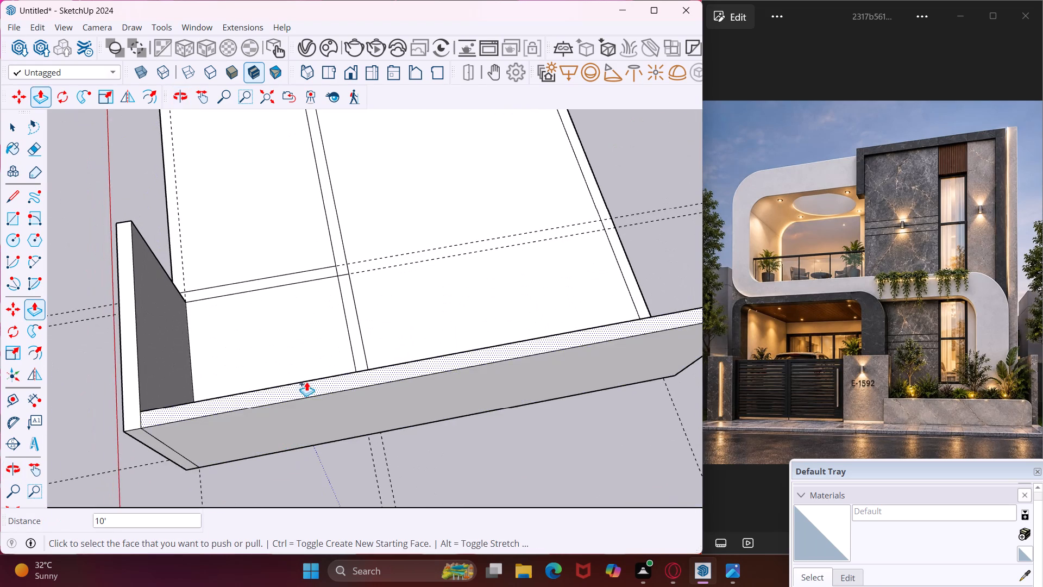
{"action": "scroll", "coordinate": [348, 311], "scroll_direction": "up", "scroll_amount": 3}
{"action": "left_click", "coordinate": [348, 311]}
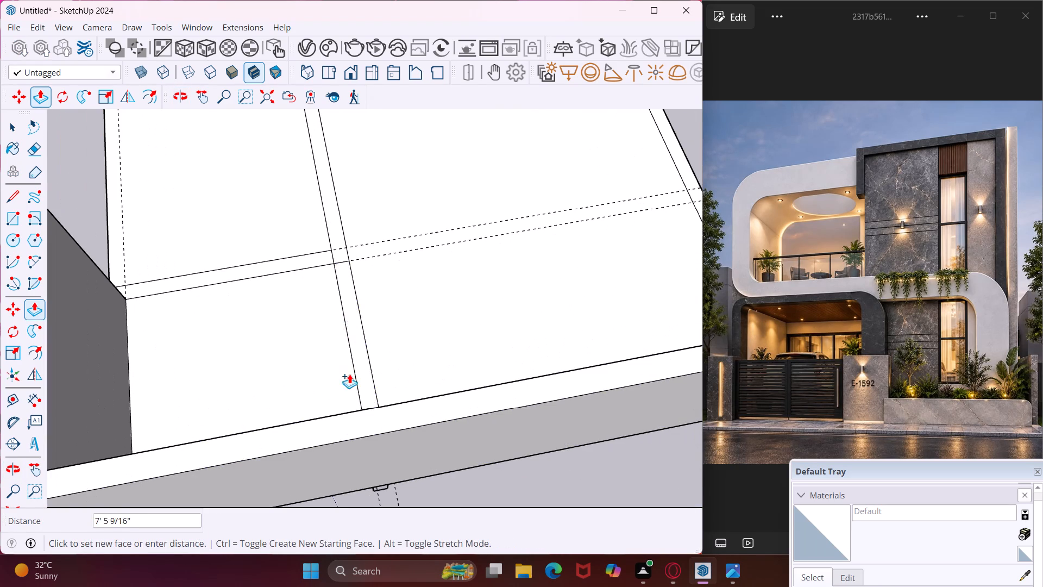
{"action": "left_click", "coordinate": [374, 436]}
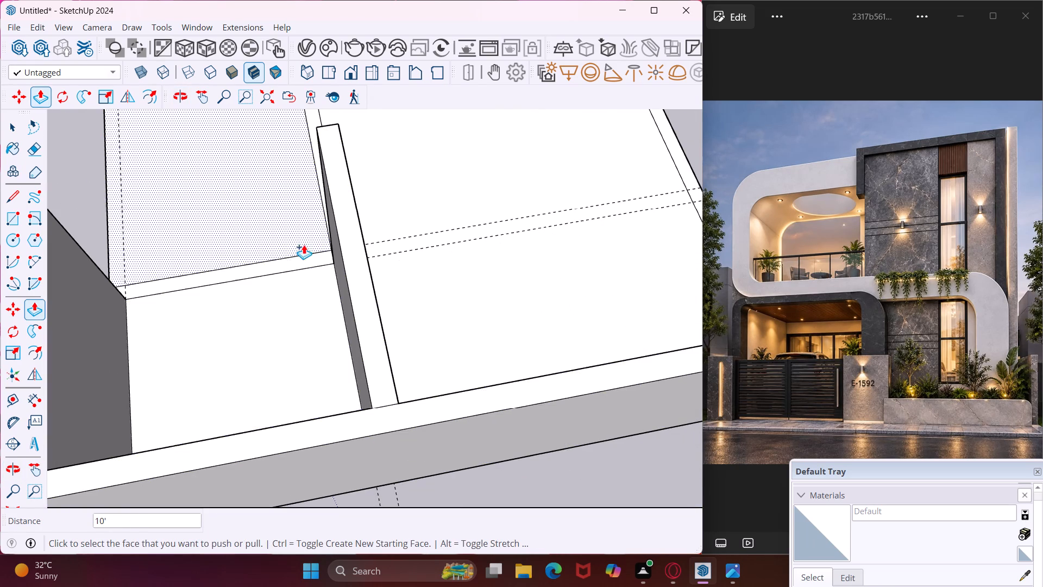
Raise the 10' 9" cross wall between the raised partition and the base edge nearest the red axis to 10'.
{"action": "scroll", "coordinate": [298, 252], "scroll_direction": "up", "scroll_amount": 7}
{"action": "left_click", "coordinate": [316, 263]}
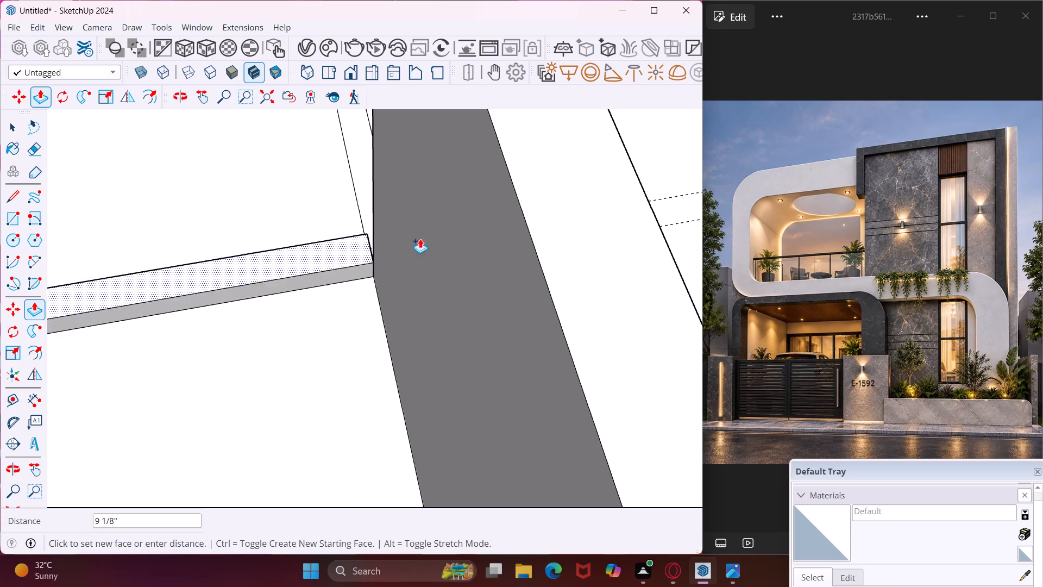
{"action": "left_click", "coordinate": [537, 201]}
Raise the 18' 6" partition running from the wall junction toward the green-axis side to 10', level with the raised walls.
{"action": "middle_click_drag", "start_coordinate": [525, 205], "coordinate": [197, 349]}
{"action": "scroll", "coordinate": [494, 226], "scroll_direction": "up", "scroll_amount": 1}
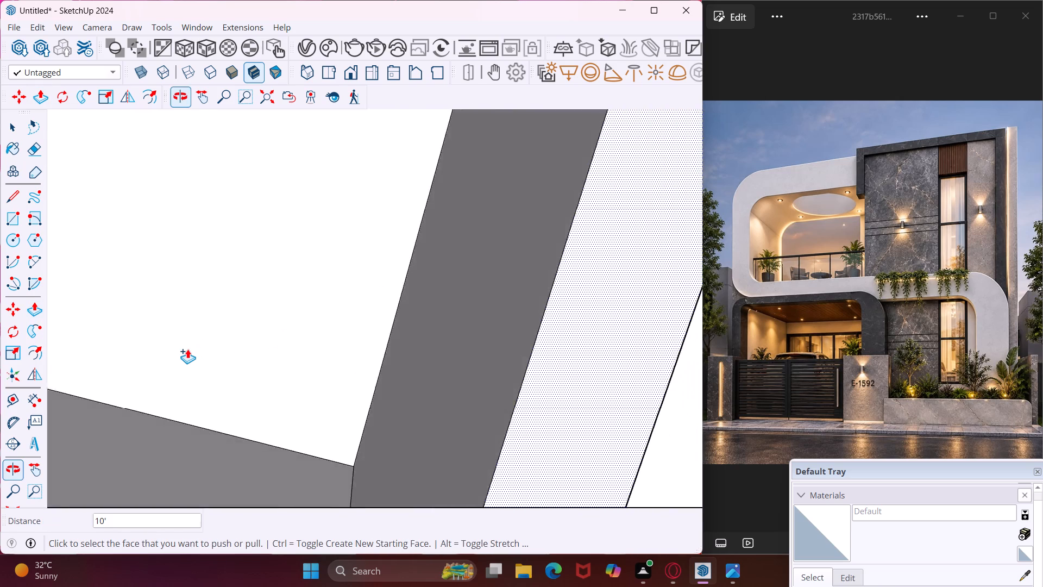
{"action": "scroll", "coordinate": [187, 349], "scroll_direction": "down", "scroll_amount": 14}
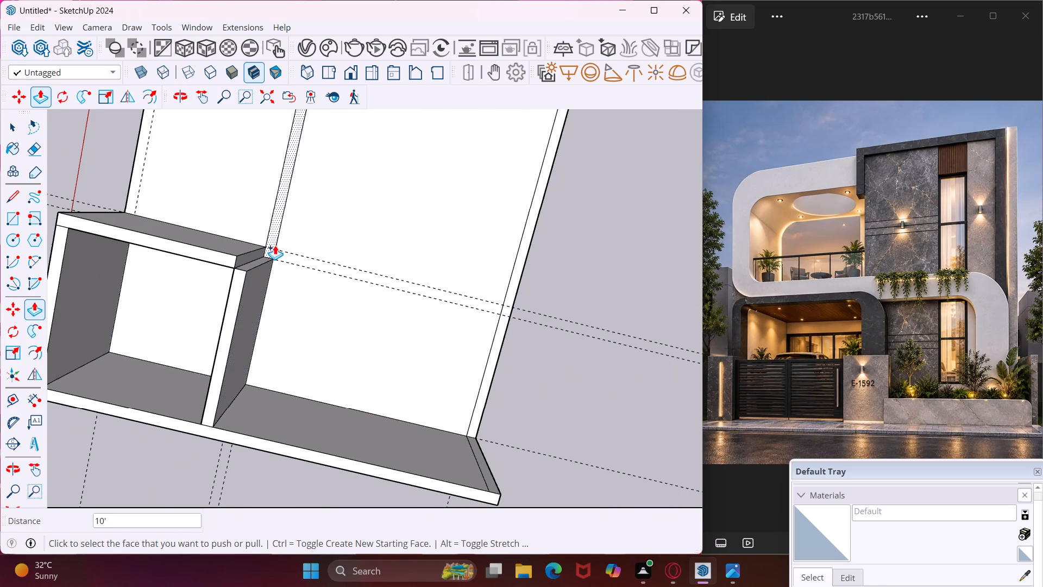
{"action": "scroll", "coordinate": [280, 237], "scroll_direction": "up", "scroll_amount": 6}
{"action": "left_click", "coordinate": [268, 236]}
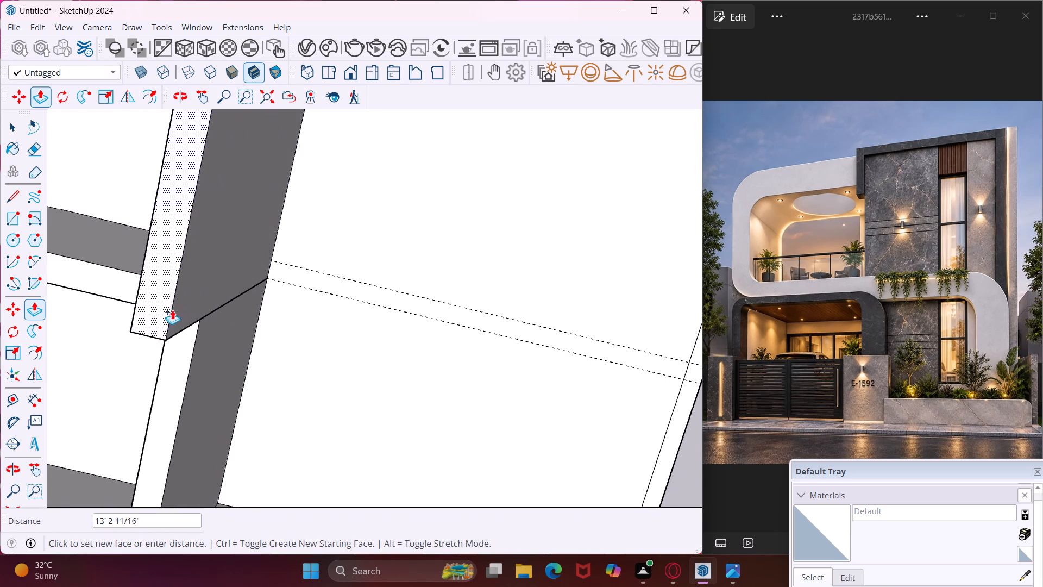
{"action": "left_click", "coordinate": [186, 369]}
Raise the outer wall strip of the large room along the green-axis side to 10', matching the adjoining raised partition.
{"action": "scroll", "coordinate": [158, 356], "scroll_direction": "down", "scroll_amount": 10}
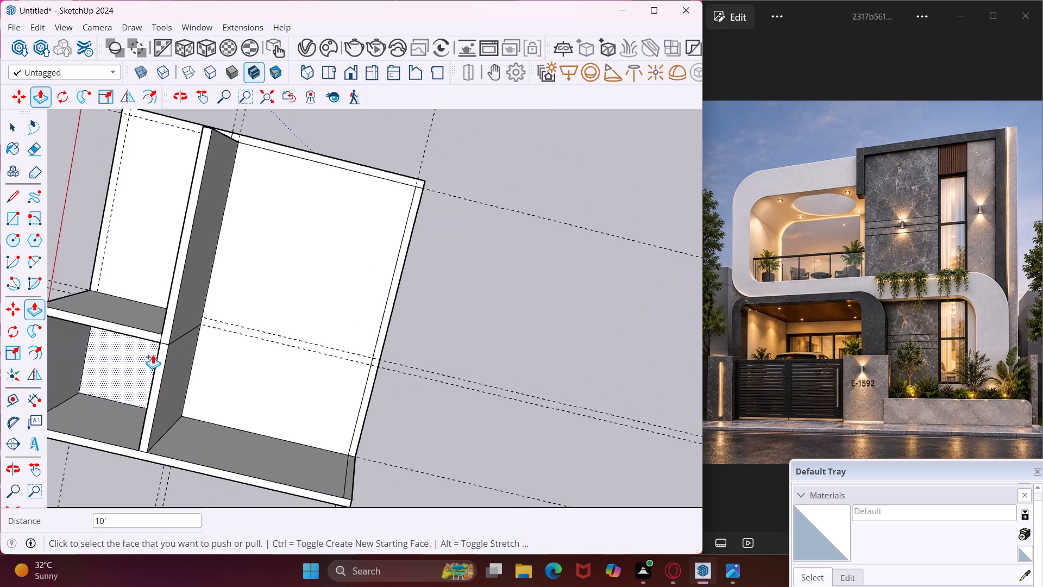
{"action": "scroll", "coordinate": [153, 354], "scroll_direction": "down", "scroll_amount": 2}
{"action": "scroll", "coordinate": [255, 178], "scroll_direction": "up", "scroll_amount": 12}
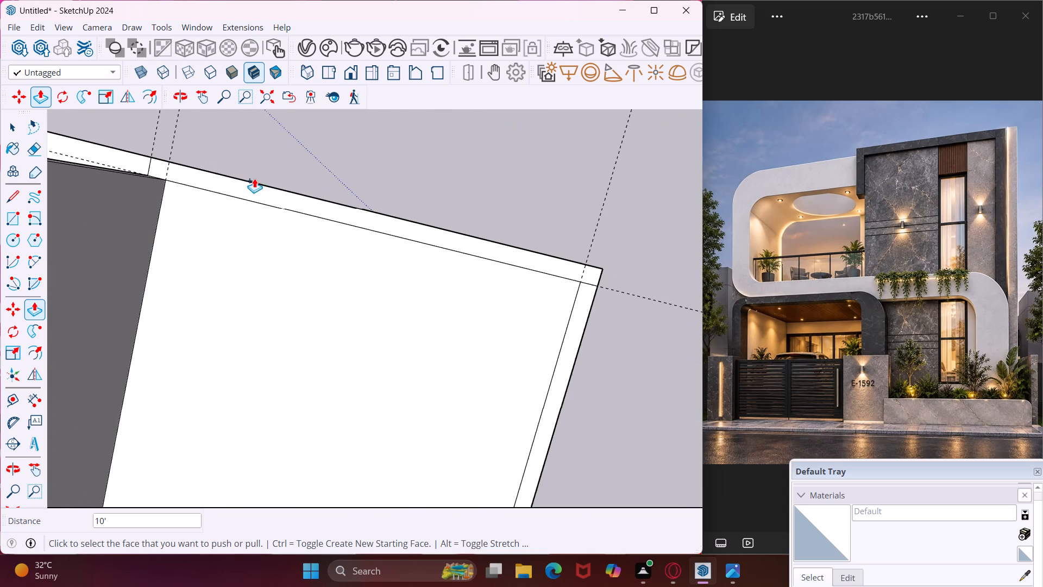
{"action": "left_click", "coordinate": [252, 186]}
{"action": "scroll", "coordinate": [218, 189], "scroll_direction": "down", "scroll_amount": 4}
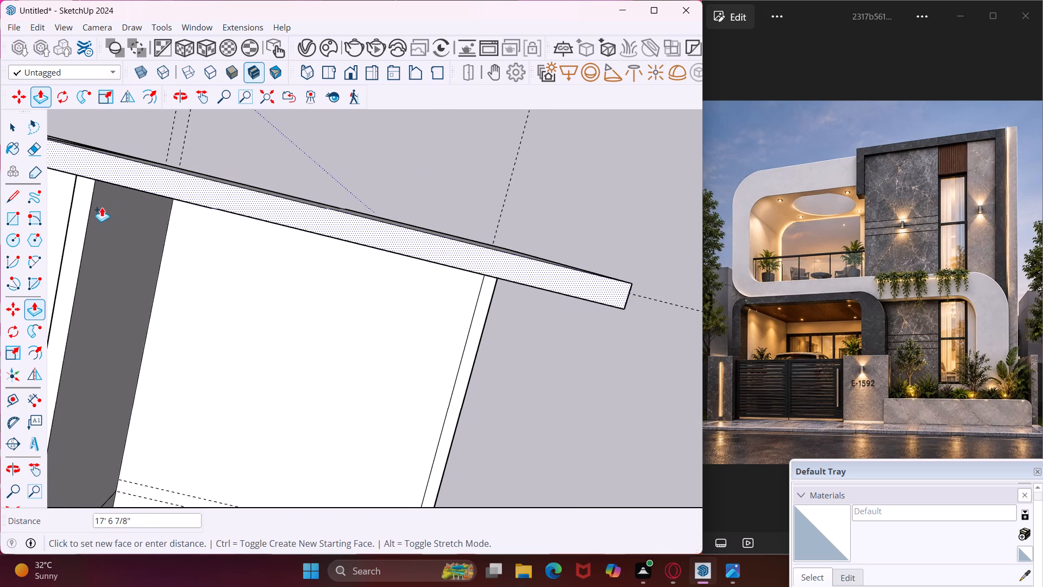
{"action": "left_click", "coordinate": [76, 241]}
Raise the remaining outer wall strip farthest from the red axis to 10', level with the adjoining wall tops.
{"action": "middle_click_drag", "start_coordinate": [445, 337], "coordinate": [450, 330]}
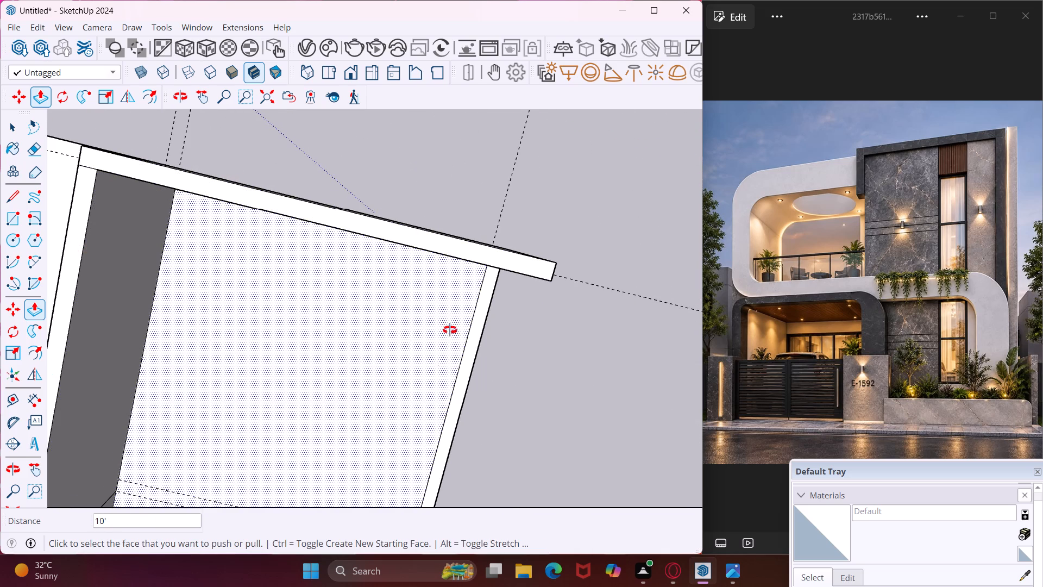
{"action": "middle_click_drag", "start_coordinate": [450, 330], "coordinate": [449, 173]}
{"action": "scroll", "coordinate": [480, 341], "scroll_direction": "up", "scroll_amount": 7}
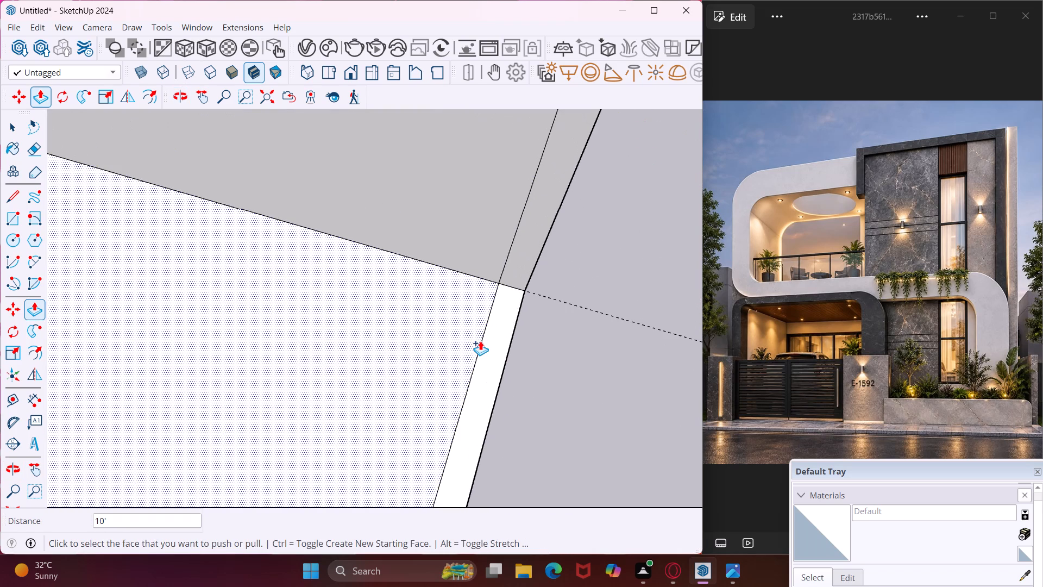
{"action": "left_click", "coordinate": [488, 344]}
{"action": "scroll", "coordinate": [478, 334], "scroll_direction": "down", "scroll_amount": 6}
{"action": "scroll", "coordinate": [491, 256], "scroll_direction": "down", "scroll_amount": 4}
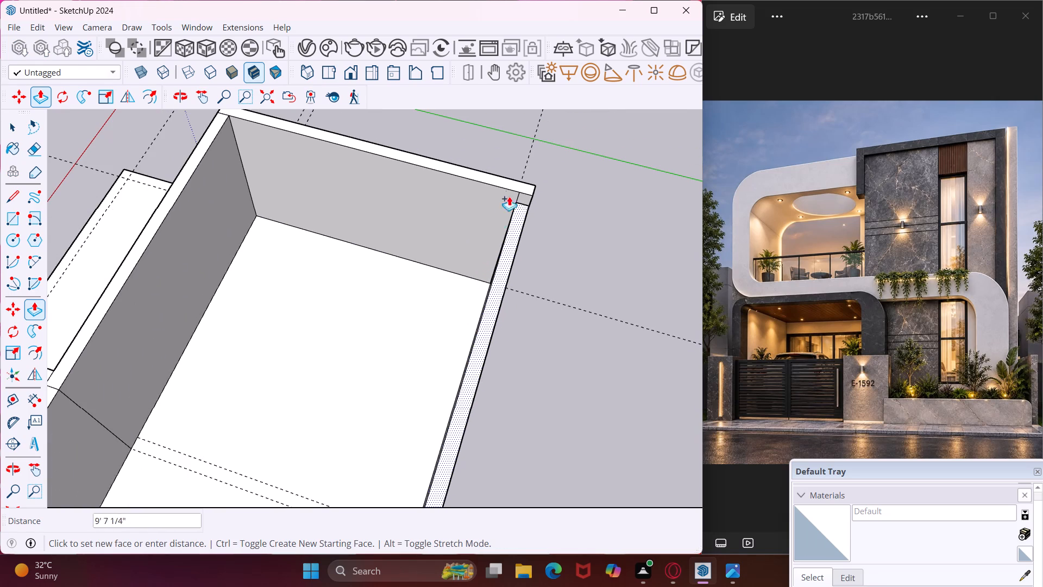
{"action": "left_click", "coordinate": [508, 186]}
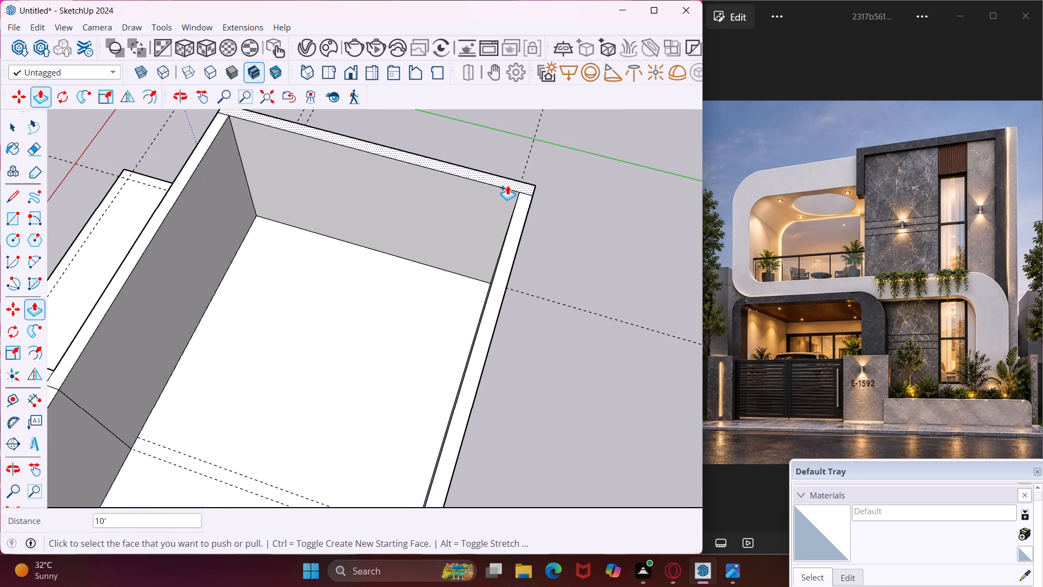
{"action": "key", "text": "Escape"}
{"action": "key", "text": "space"}
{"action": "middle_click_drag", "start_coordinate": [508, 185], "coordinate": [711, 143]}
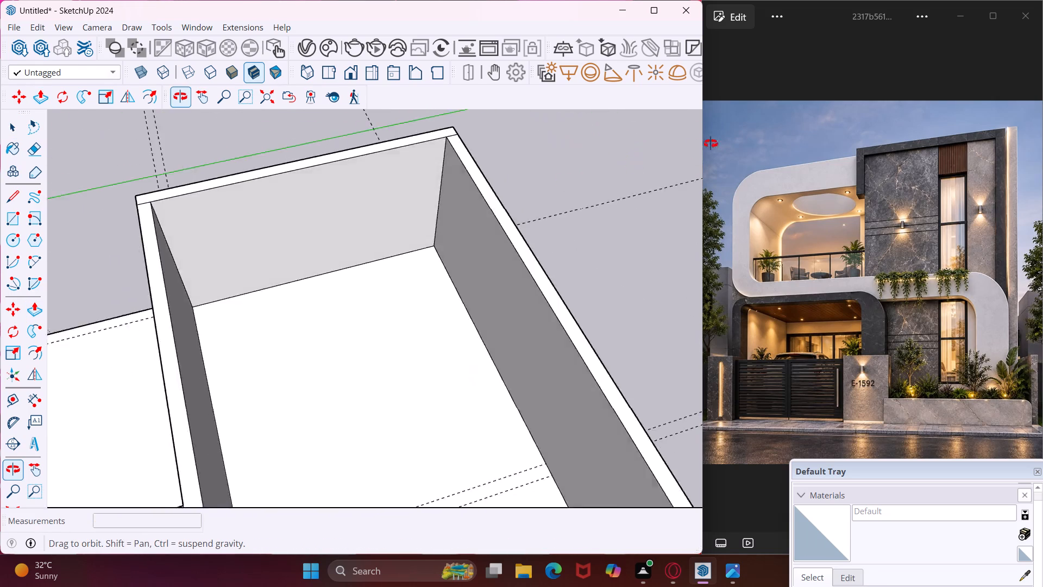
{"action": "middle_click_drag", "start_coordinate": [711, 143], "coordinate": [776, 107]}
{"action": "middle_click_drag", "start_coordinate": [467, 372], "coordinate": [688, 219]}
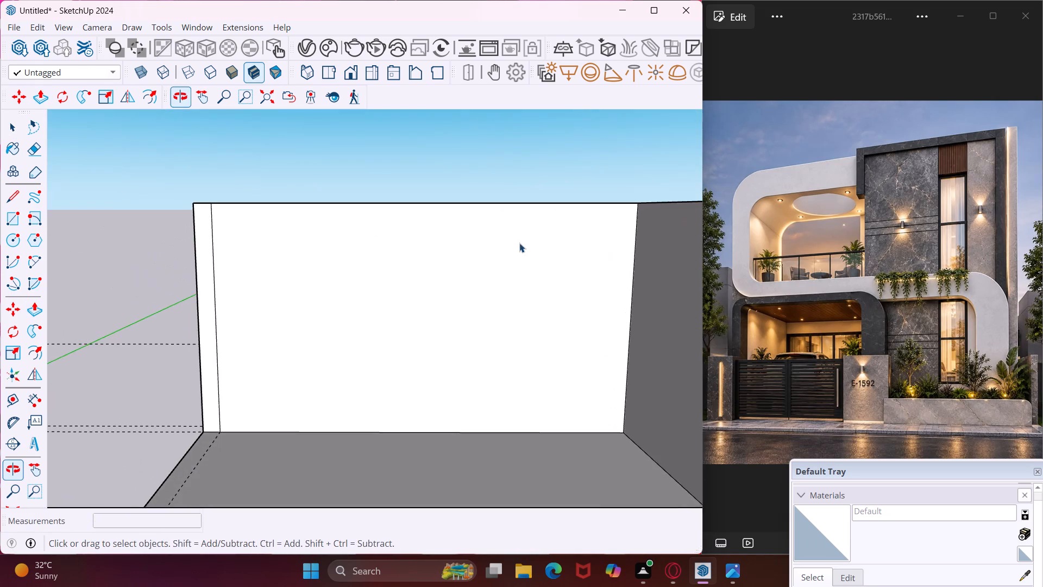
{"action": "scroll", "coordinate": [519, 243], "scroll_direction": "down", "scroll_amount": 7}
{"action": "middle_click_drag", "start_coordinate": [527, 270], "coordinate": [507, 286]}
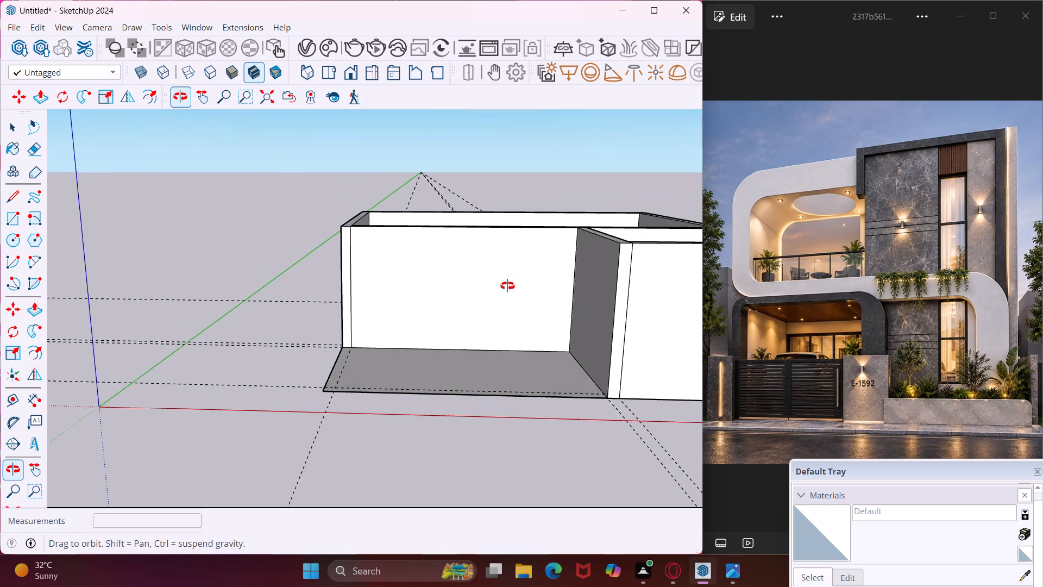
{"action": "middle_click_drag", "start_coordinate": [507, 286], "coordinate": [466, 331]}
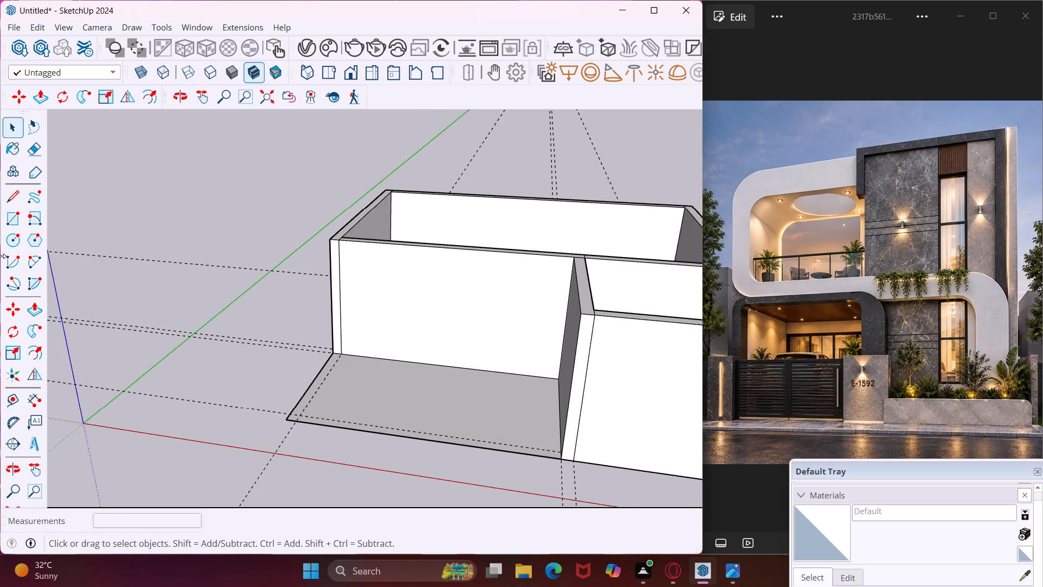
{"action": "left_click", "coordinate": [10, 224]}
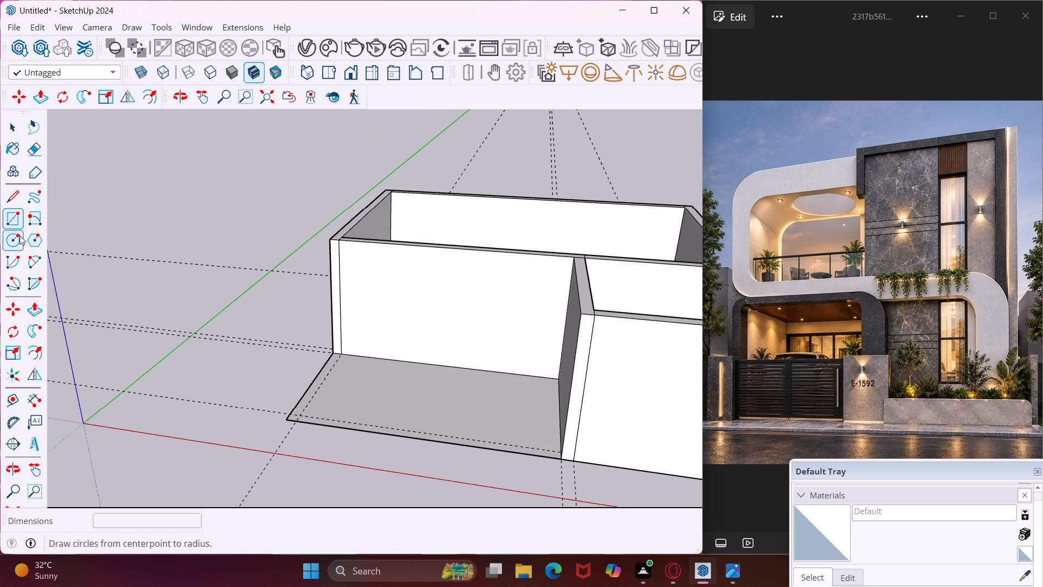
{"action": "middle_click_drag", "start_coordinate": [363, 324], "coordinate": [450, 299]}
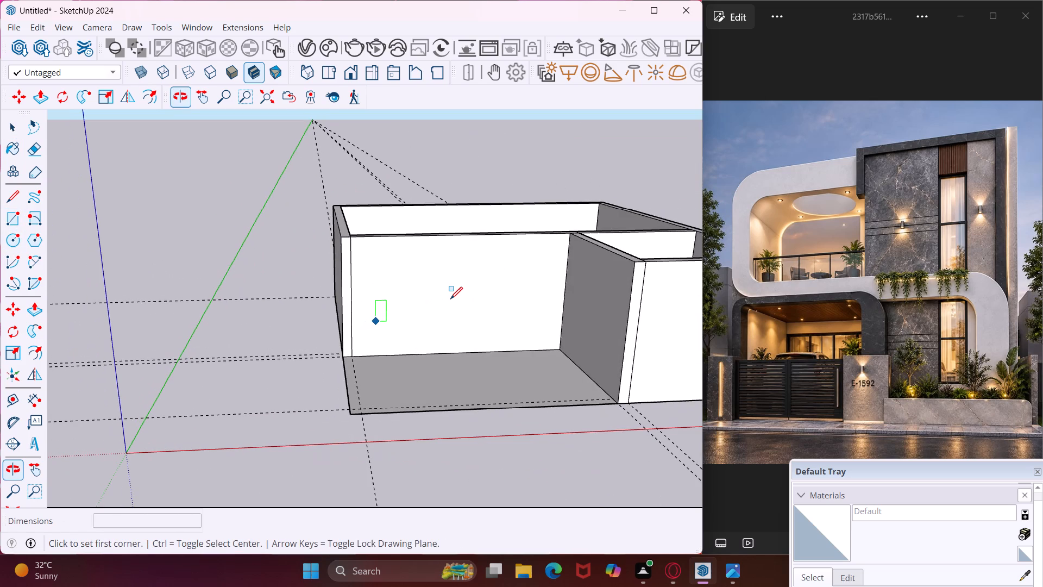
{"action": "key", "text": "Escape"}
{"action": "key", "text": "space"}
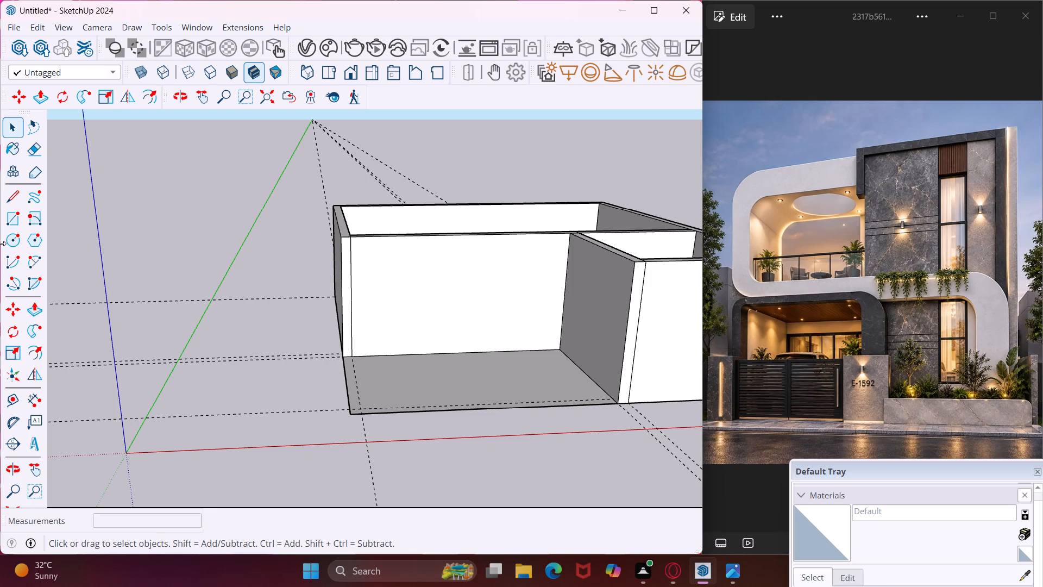
Draw a 9" by 10' 9" rectangle on the open bay's floor along the green-axis edge, from the wall corner to the base edge.
{"action": "left_click", "coordinate": [8, 222]}
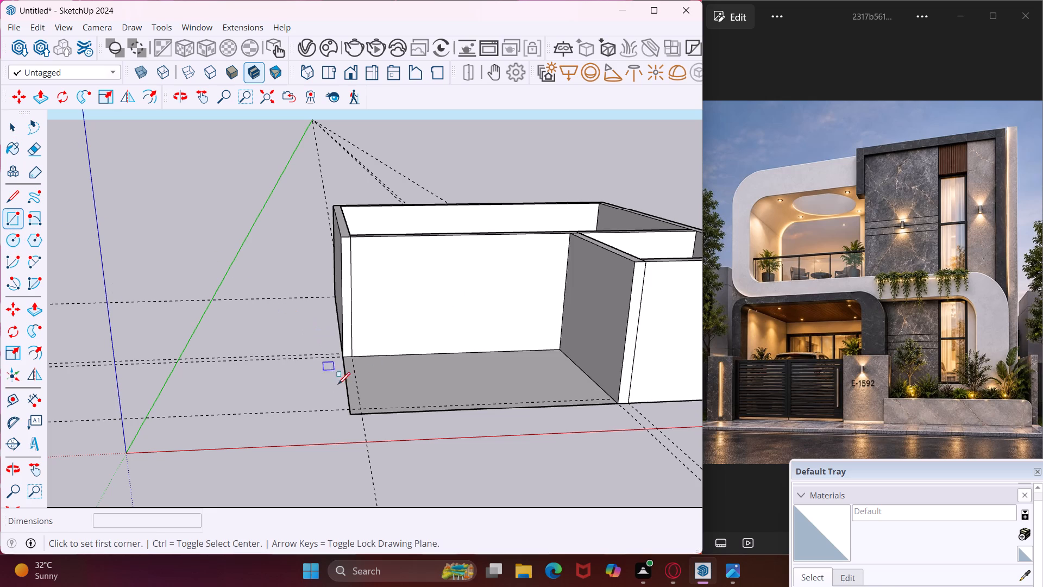
{"action": "scroll", "coordinate": [349, 390], "scroll_direction": "up", "scroll_amount": 9}
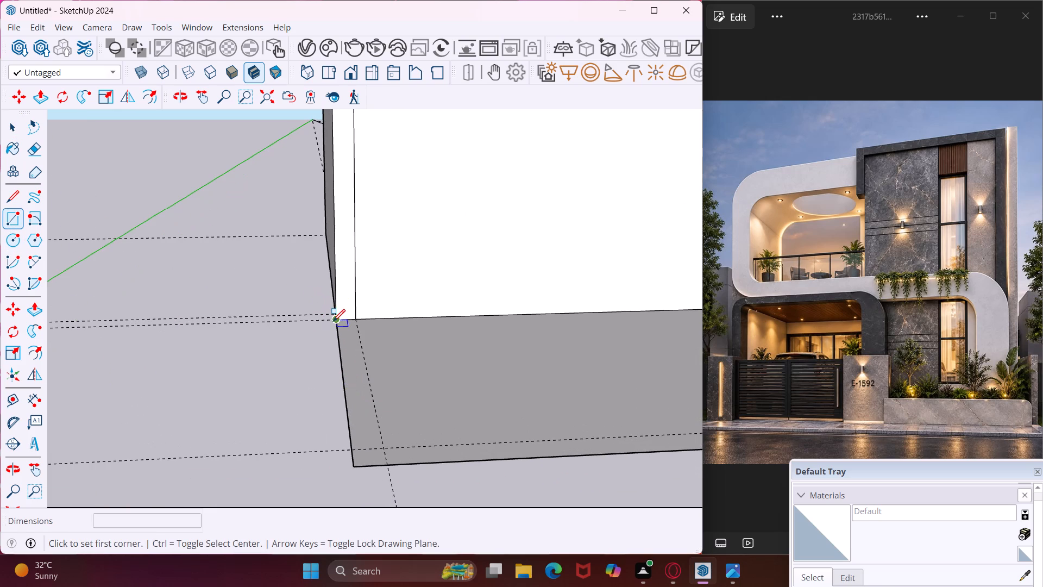
{"action": "left_click", "coordinate": [333, 321]}
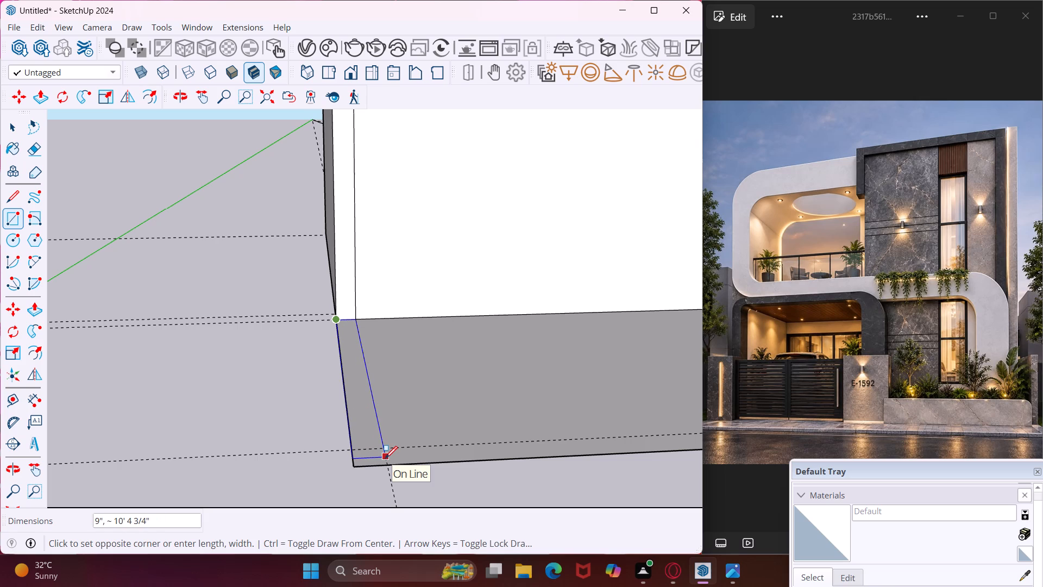
{"action": "scroll", "coordinate": [385, 459], "scroll_direction": "up", "scroll_amount": 2}
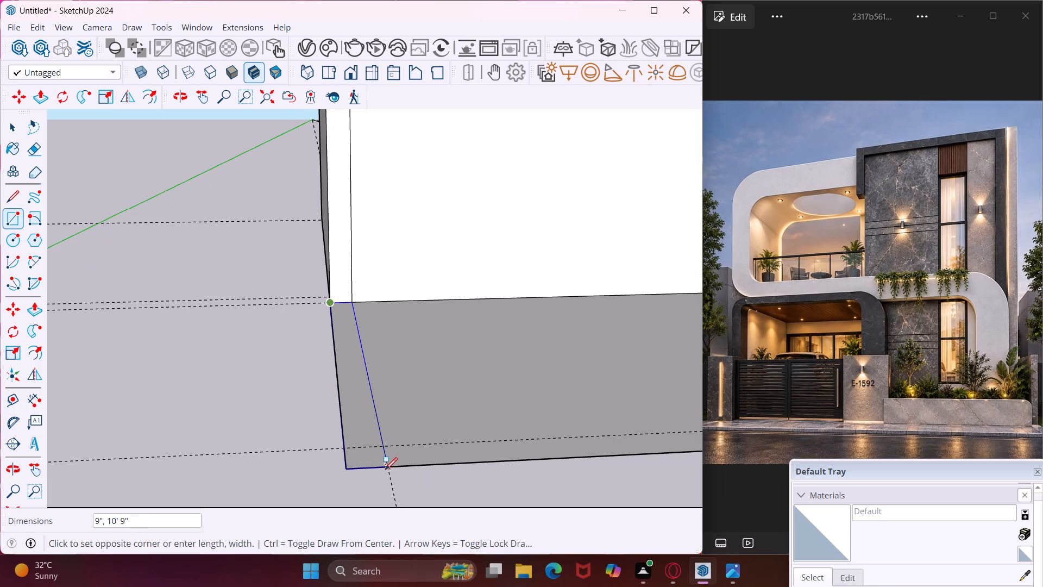
{"action": "left_click", "coordinate": [385, 470]}
{"action": "key", "text": "Escape"}
{"action": "key", "text": "space"}
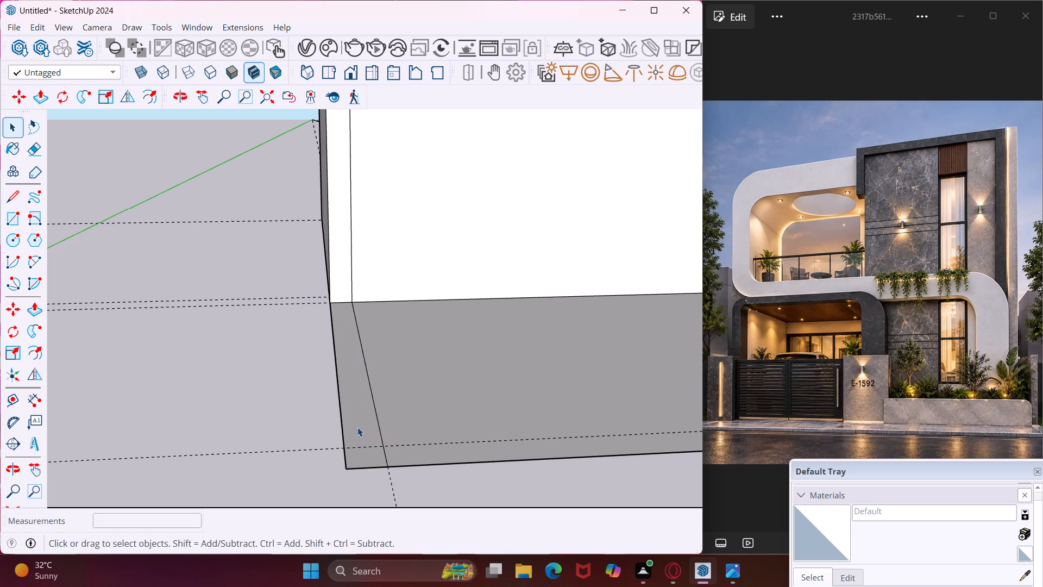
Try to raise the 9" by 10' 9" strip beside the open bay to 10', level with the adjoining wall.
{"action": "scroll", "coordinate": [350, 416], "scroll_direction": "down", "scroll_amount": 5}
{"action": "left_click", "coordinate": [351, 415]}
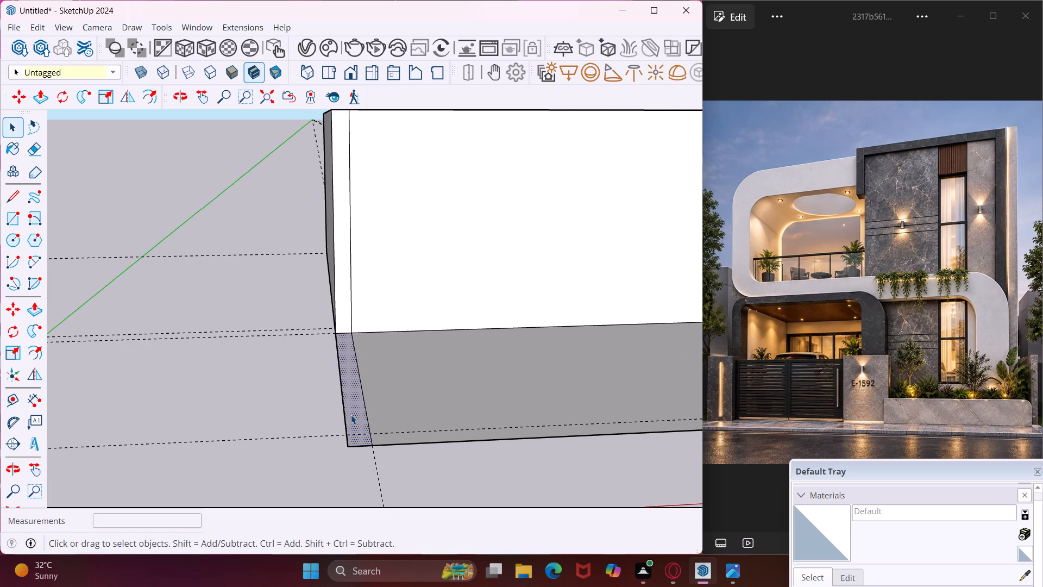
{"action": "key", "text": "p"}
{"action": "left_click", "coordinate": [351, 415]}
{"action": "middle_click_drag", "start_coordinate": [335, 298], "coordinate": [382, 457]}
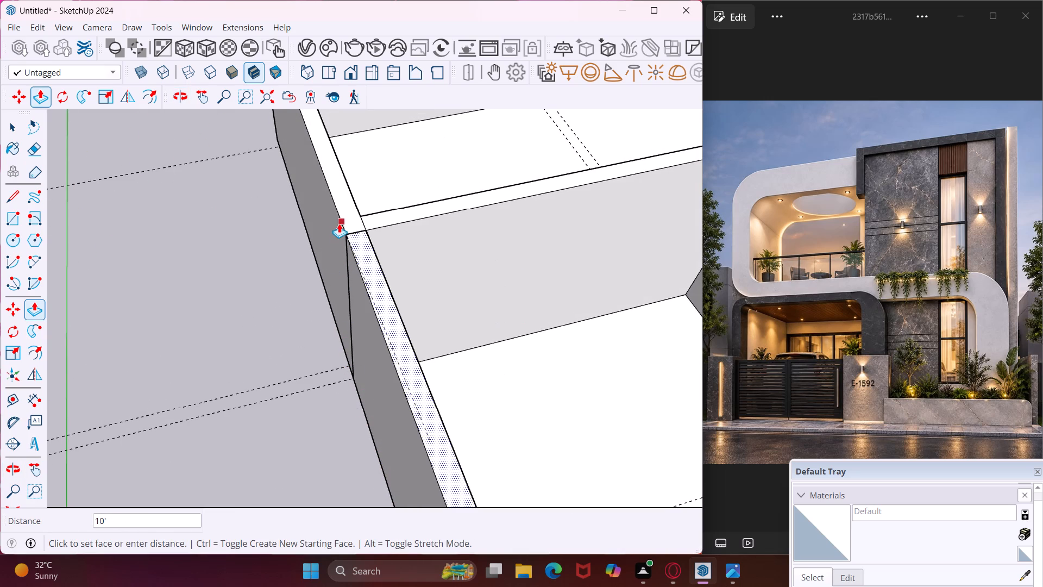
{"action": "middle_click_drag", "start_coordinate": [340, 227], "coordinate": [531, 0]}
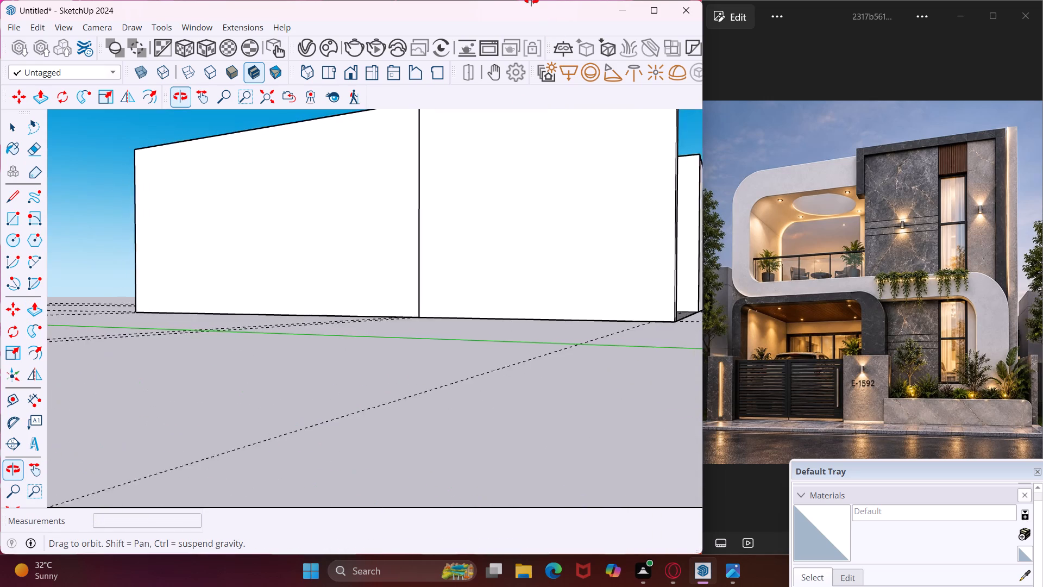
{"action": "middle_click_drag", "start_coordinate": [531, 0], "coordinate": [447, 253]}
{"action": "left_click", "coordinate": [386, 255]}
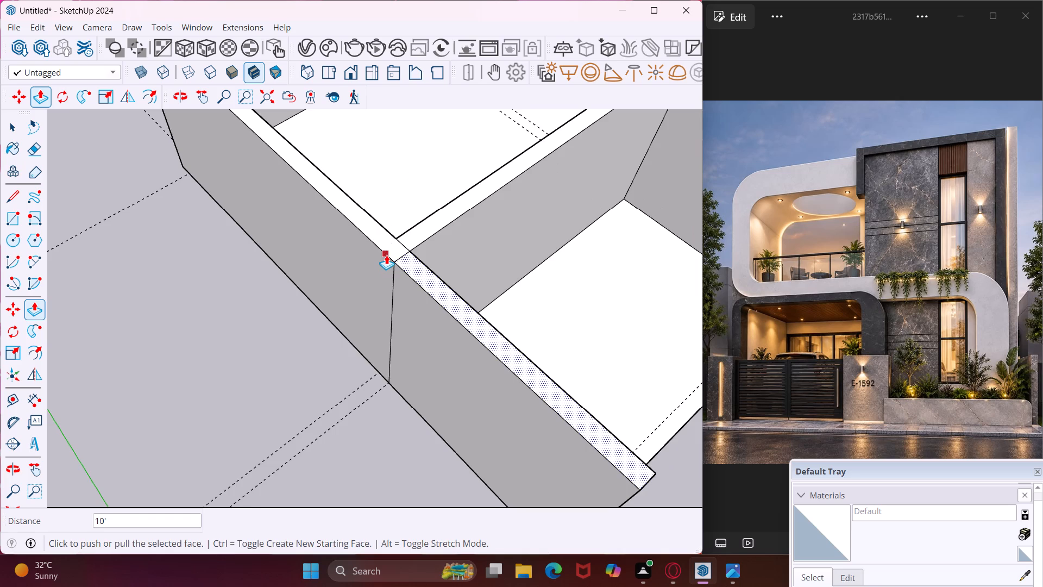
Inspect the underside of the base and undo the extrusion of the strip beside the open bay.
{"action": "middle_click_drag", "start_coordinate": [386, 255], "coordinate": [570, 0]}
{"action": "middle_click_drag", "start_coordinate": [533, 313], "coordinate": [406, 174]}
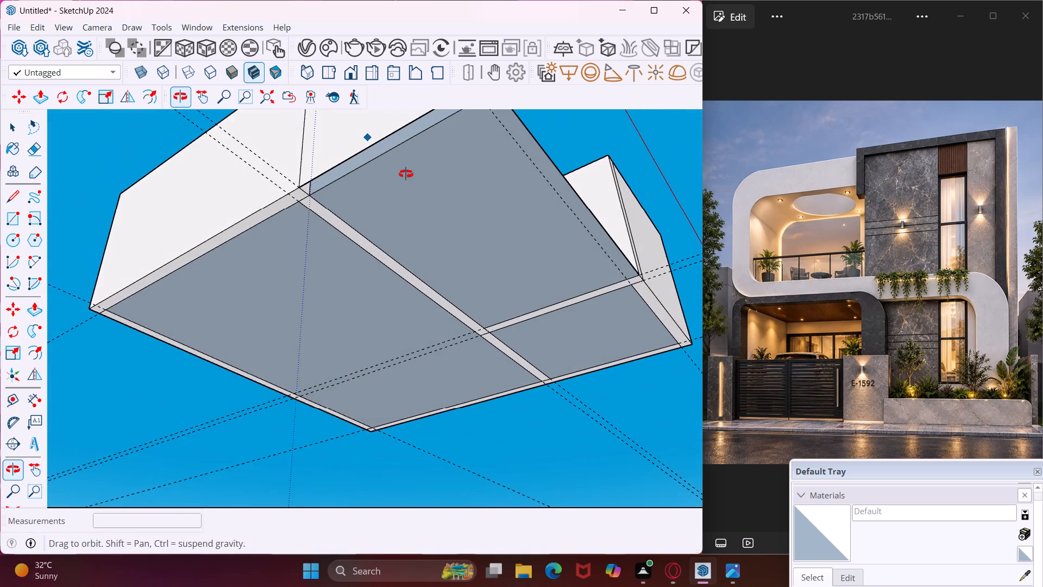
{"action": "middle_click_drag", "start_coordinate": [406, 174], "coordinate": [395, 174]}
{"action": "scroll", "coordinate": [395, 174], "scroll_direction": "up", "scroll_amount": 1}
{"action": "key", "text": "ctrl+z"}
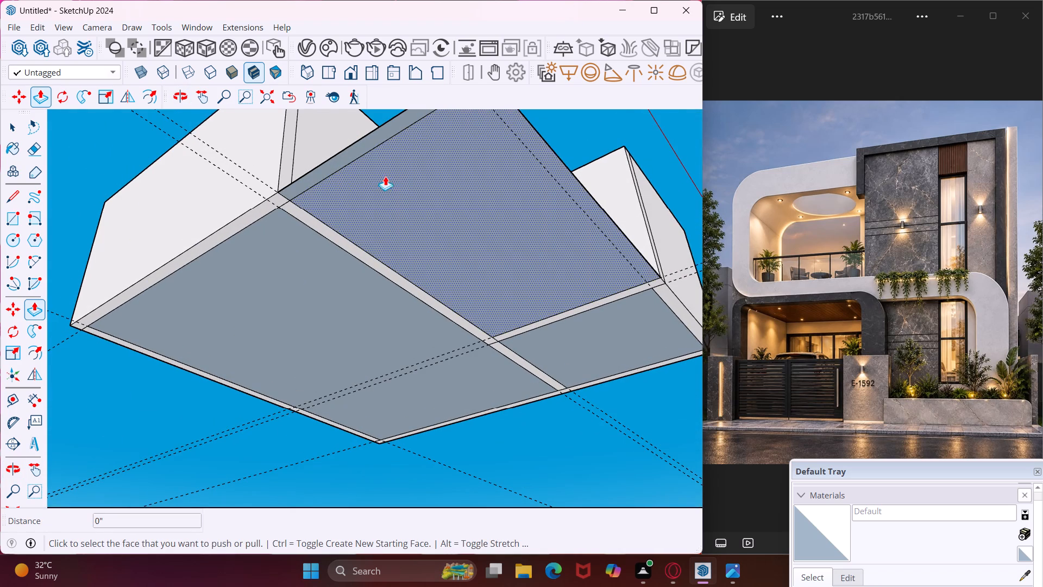
Raise the 9" by 10' 9" strip beside the open bay to 10' with a new starting face, matching the adjoining wall top.
{"action": "middle_click_drag", "start_coordinate": [379, 172], "coordinate": [324, 398]}
{"action": "left_click", "coordinate": [277, 467]}
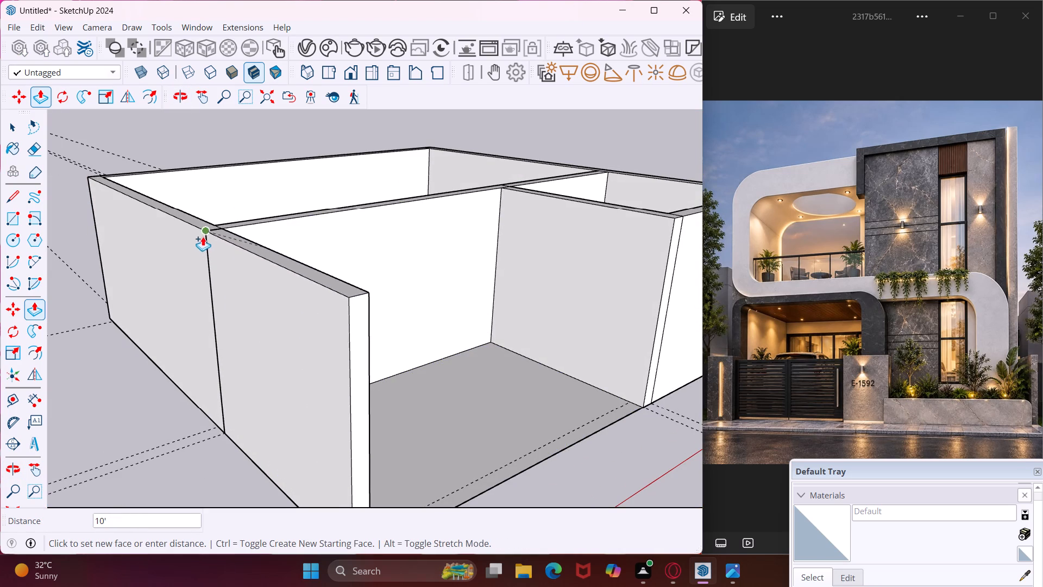
{"action": "left_click", "coordinate": [201, 234]}
{"action": "middle_click_drag", "start_coordinate": [234, 363], "coordinate": [256, 310]}
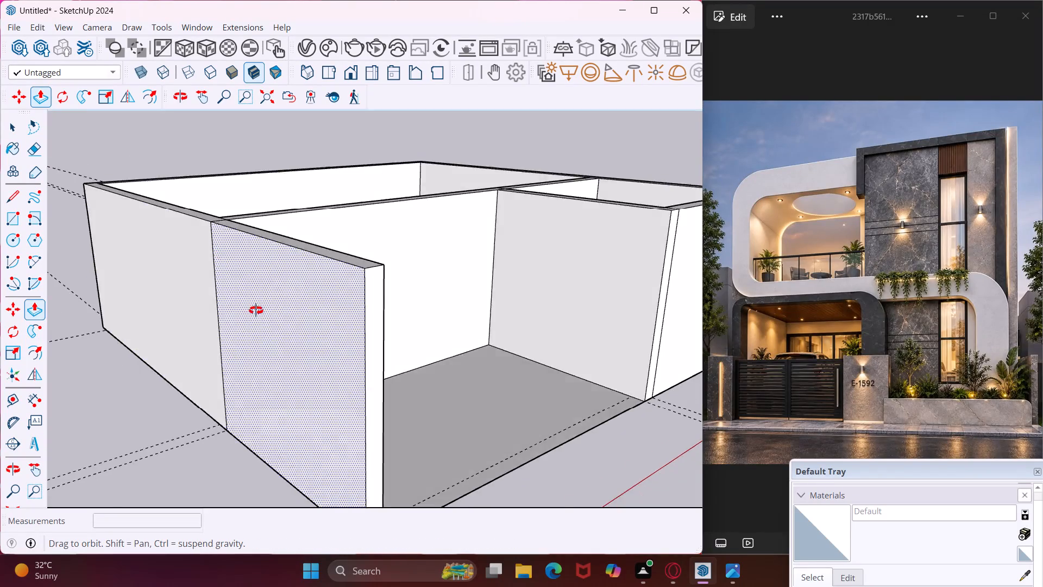
{"action": "middle_click_drag", "start_coordinate": [256, 310], "coordinate": [97, 349]}
{"action": "key", "text": "Escape"}
{"action": "key", "text": "space"}
Examine the ground-floor walls from several sides, ending with a front view of the open bay.
{"action": "scroll", "coordinate": [419, 377], "scroll_direction": "down", "scroll_amount": 2}
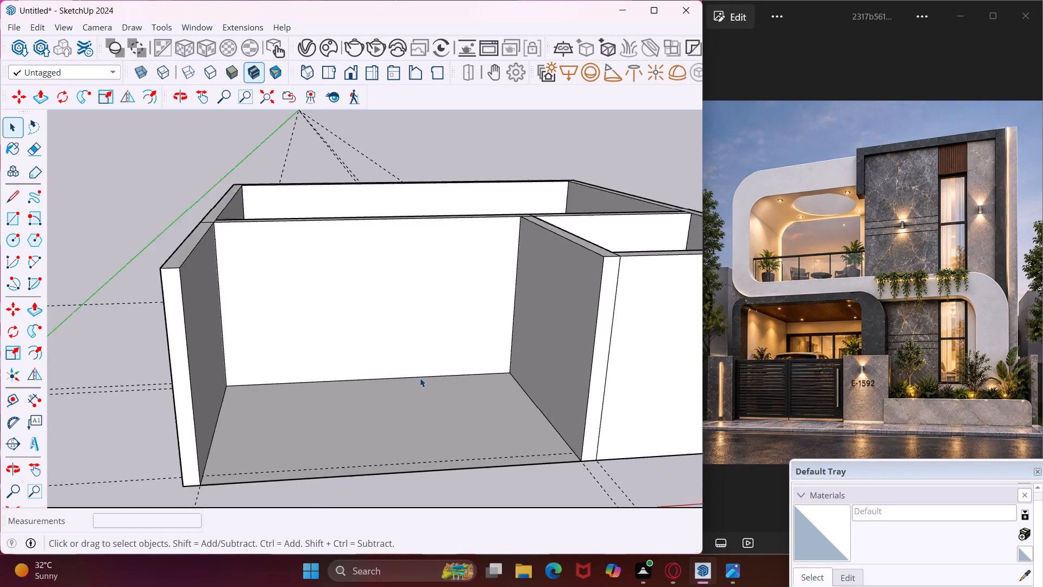
{"action": "scroll", "coordinate": [420, 378], "scroll_direction": "down", "scroll_amount": 3}
{"action": "middle_click_drag", "start_coordinate": [479, 402], "coordinate": [256, 433]}
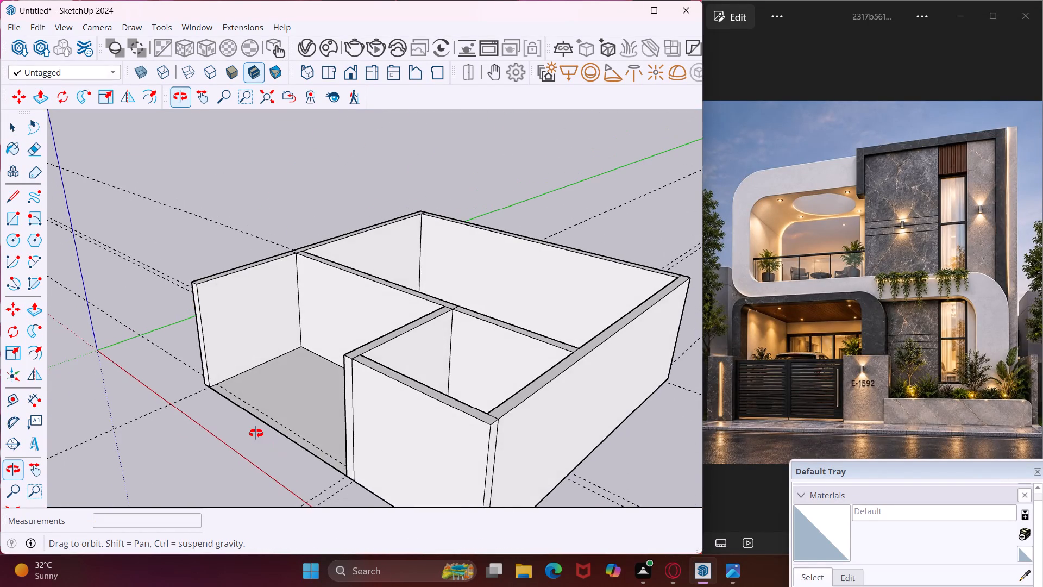
{"action": "middle_click_drag", "start_coordinate": [256, 433], "coordinate": [293, 428]}
{"action": "scroll", "coordinate": [293, 428], "scroll_direction": "down", "scroll_amount": 4}
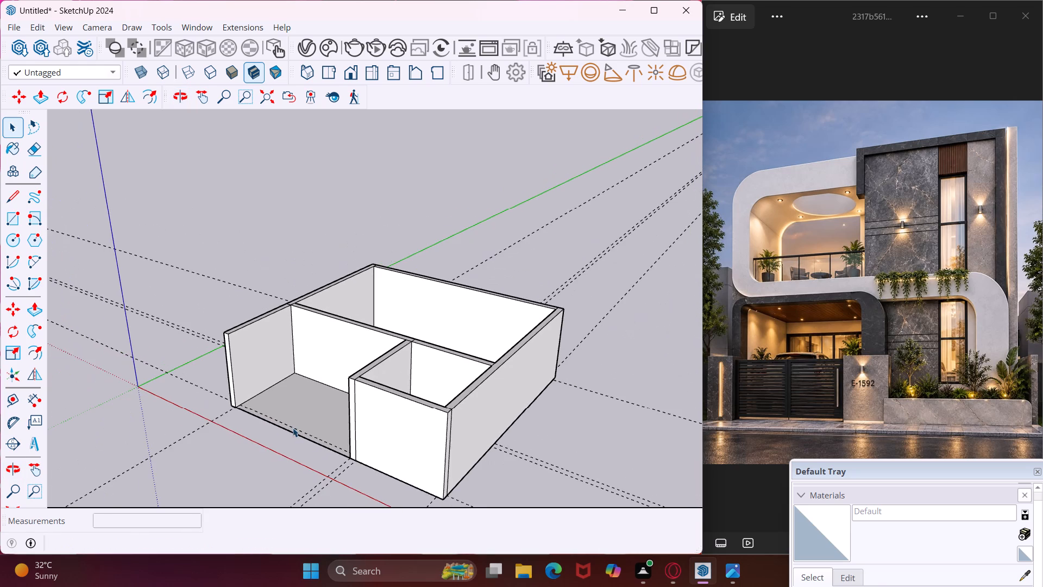
{"action": "middle_click_drag", "start_coordinate": [398, 425], "coordinate": [219, 477]}
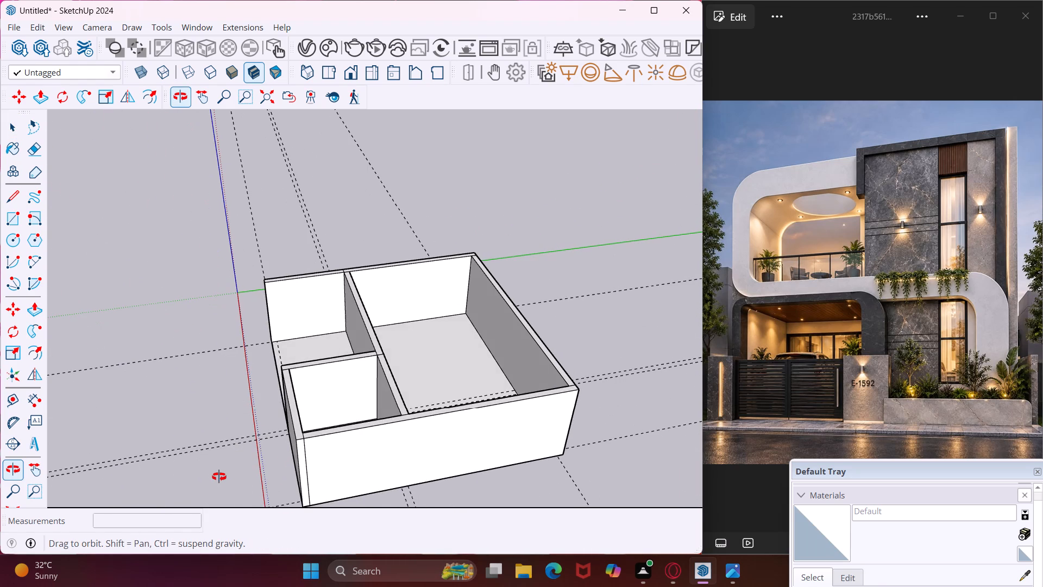
{"action": "middle_click_drag", "start_coordinate": [219, 477], "coordinate": [518, 392]}
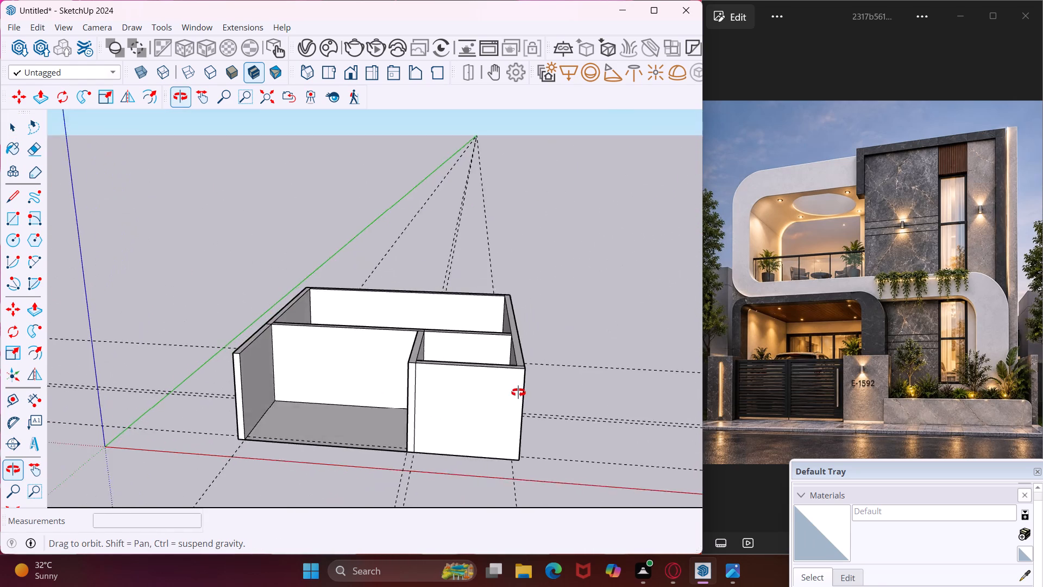
{"action": "middle_click_drag", "start_coordinate": [518, 392], "coordinate": [546, 371]}
{"action": "scroll", "coordinate": [370, 374], "scroll_direction": "up", "scroll_amount": 2}
{"action": "middle_click_drag", "start_coordinate": [351, 381], "coordinate": [387, 361]}
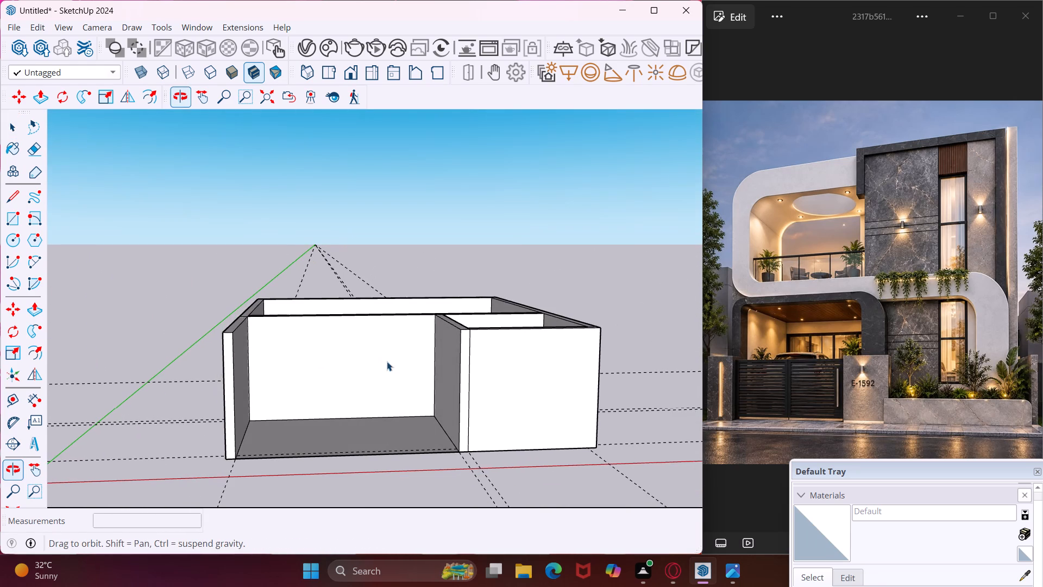
Place a horizontal guide 3' below the top edge of the open bay's back wall.
{"action": "left_click", "coordinate": [7, 404]}
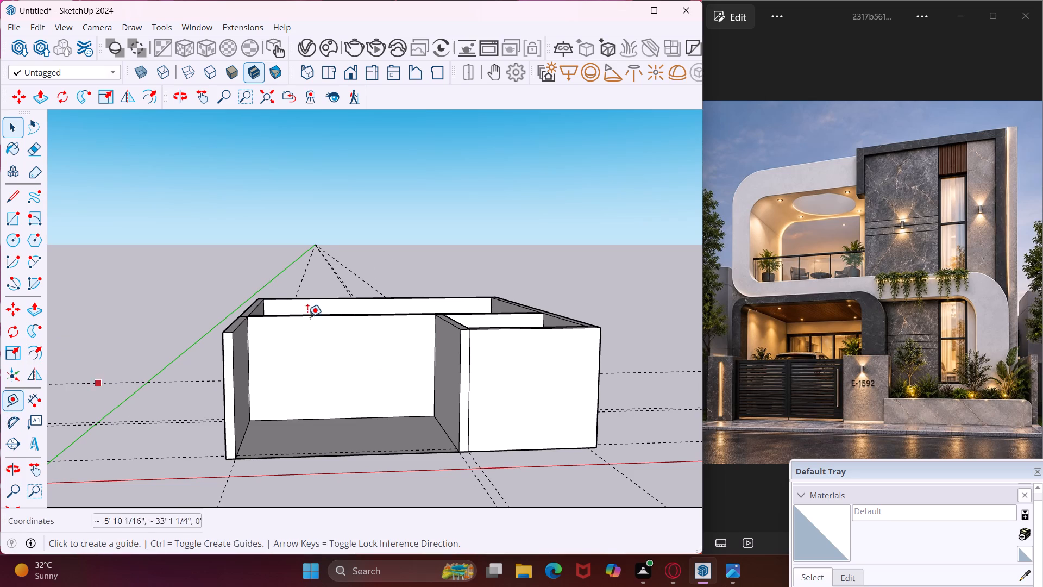
{"action": "scroll", "coordinate": [357, 317], "scroll_direction": "up", "scroll_amount": 4}
{"action": "middle_click_drag", "start_coordinate": [357, 317], "coordinate": [376, 278]}
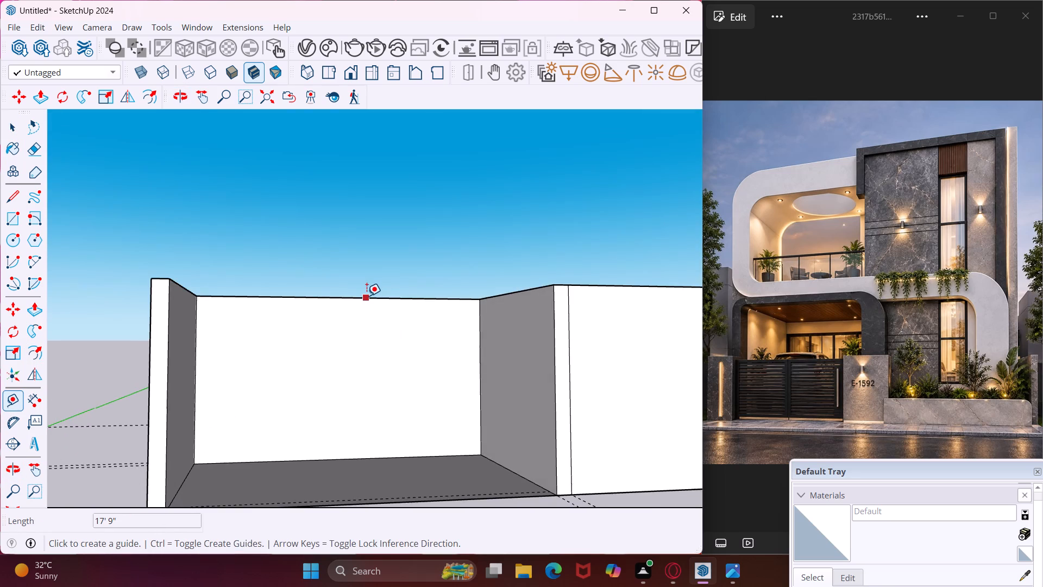
{"action": "scroll", "coordinate": [367, 296], "scroll_direction": "up", "scroll_amount": 6}
{"action": "left_click", "coordinate": [367, 301]}
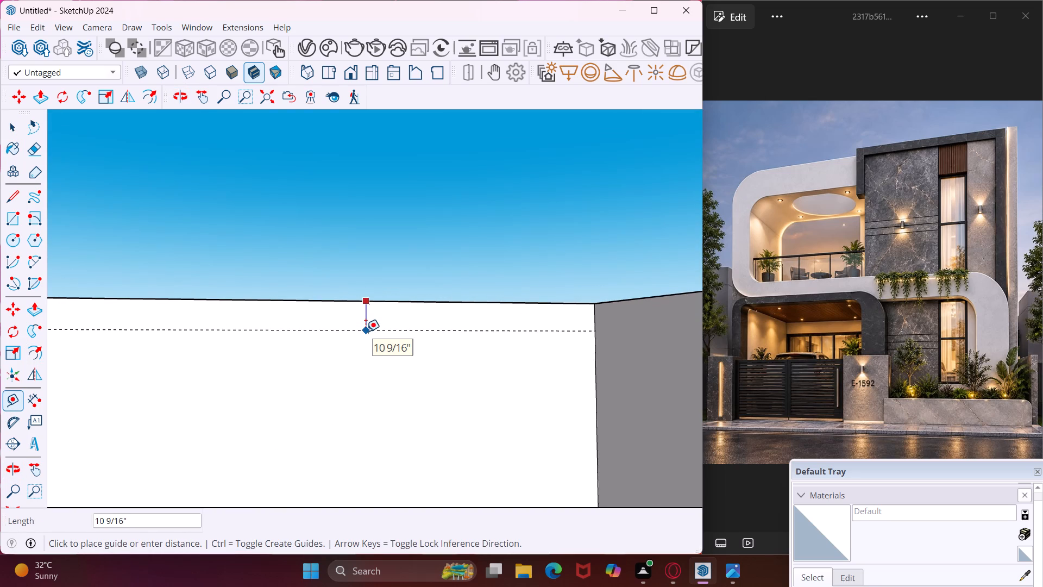
{"action": "type", "text": "3'"}
{"action": "key", "text": "Return"}
Place vertical guides 1' in from both side edges of the open bay's back wall.
{"action": "scroll", "coordinate": [366, 332], "scroll_direction": "down", "scroll_amount": 3}
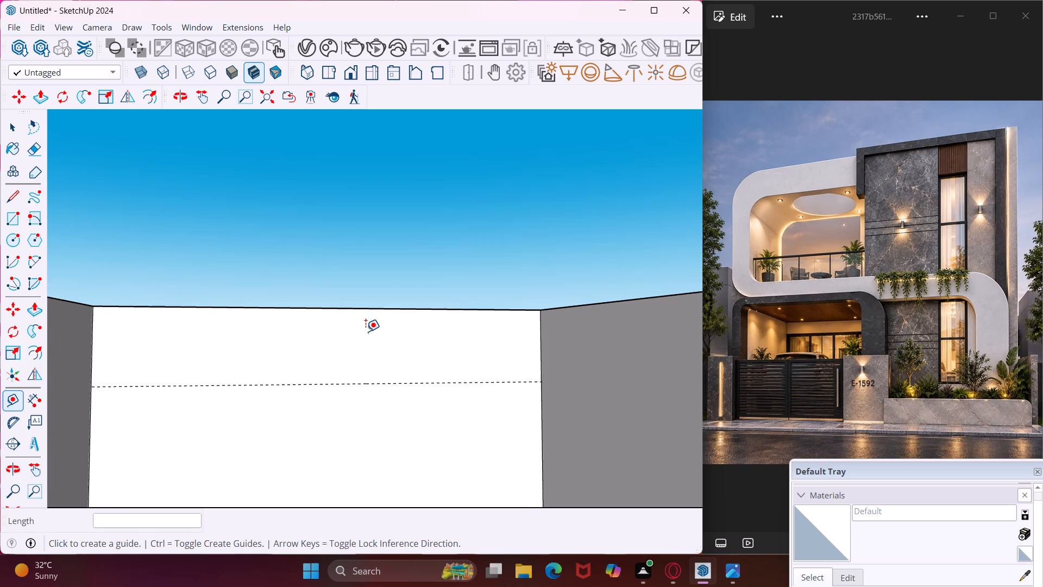
{"action": "scroll", "coordinate": [366, 332], "scroll_direction": "down", "scroll_amount": 4}
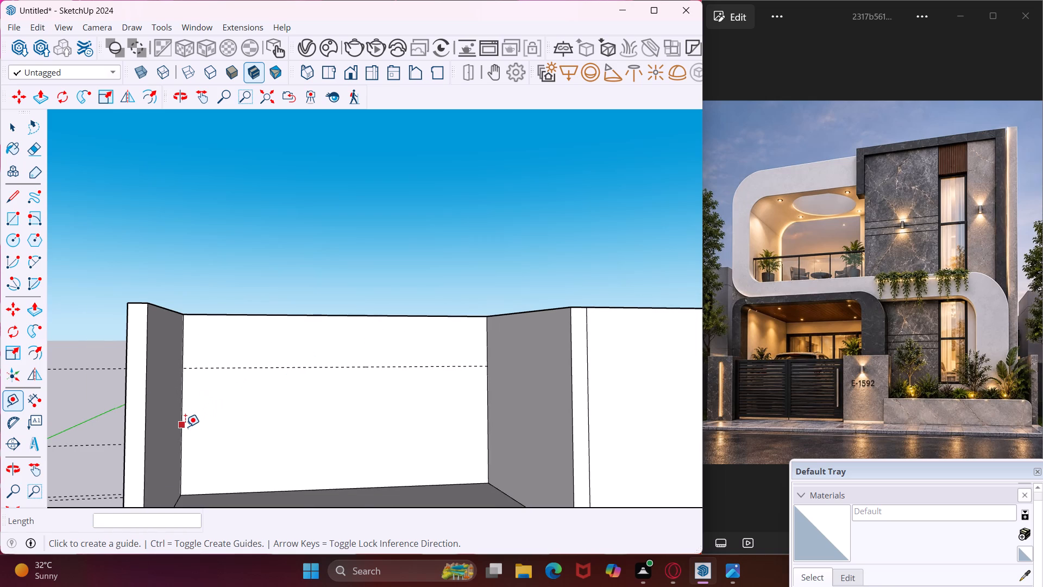
{"action": "scroll", "coordinate": [185, 427], "scroll_direction": "up", "scroll_amount": 2}
{"action": "left_click", "coordinate": [184, 426]}
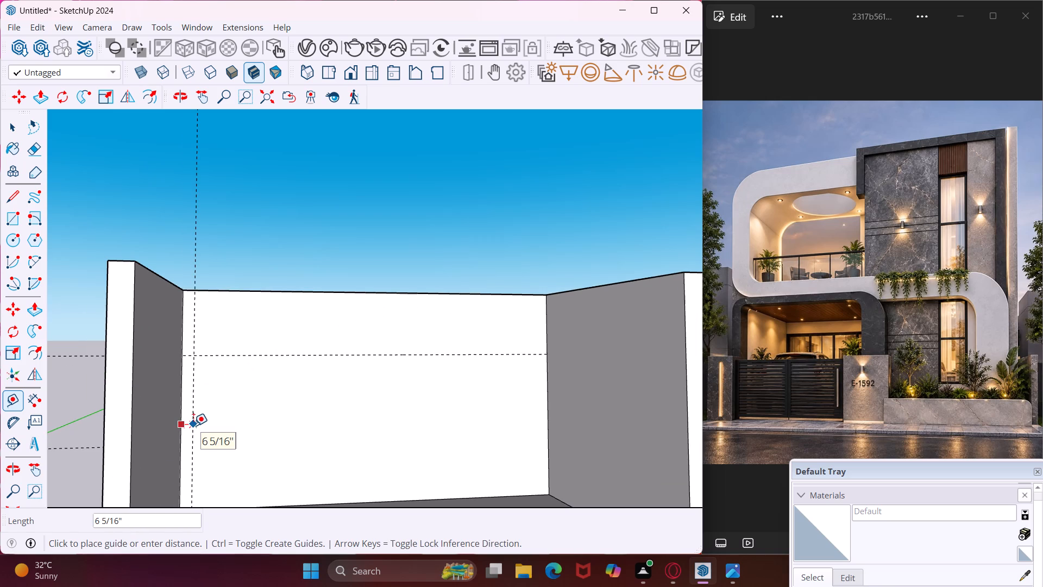
{"action": "type", "text": "1'"}
{"action": "key", "text": "Return"}
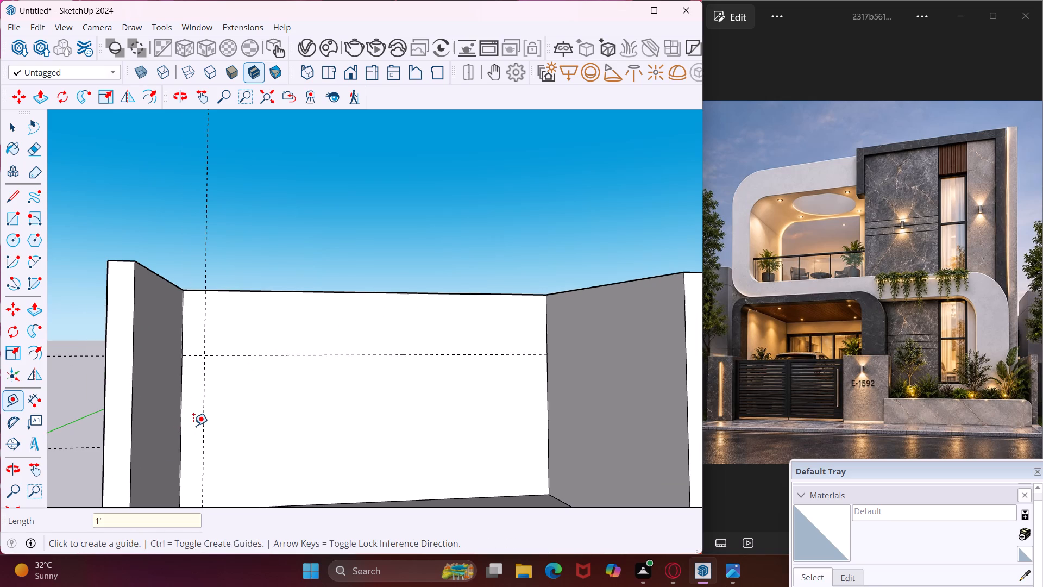
{"action": "left_click", "coordinate": [546, 414]}
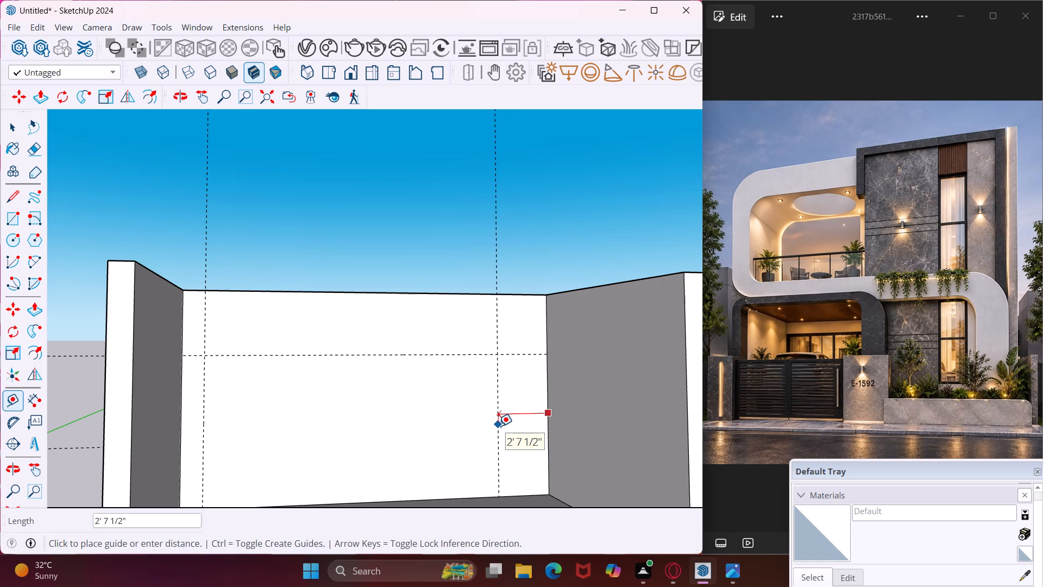
{"action": "type", "text": "1'"}
{"action": "key", "text": "Return"}
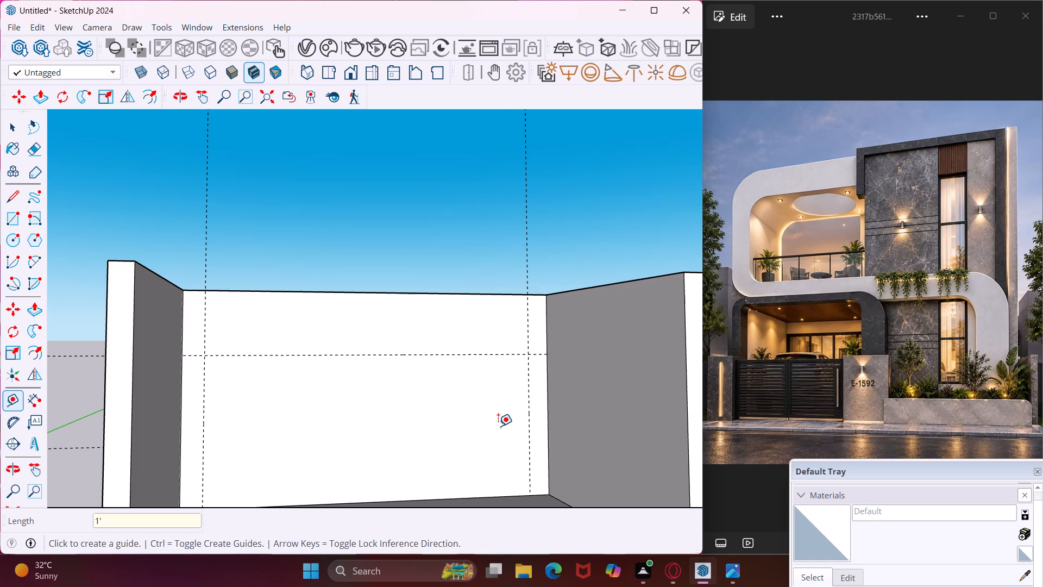
{"action": "key", "text": "Escape"}
{"action": "key", "text": "space"}
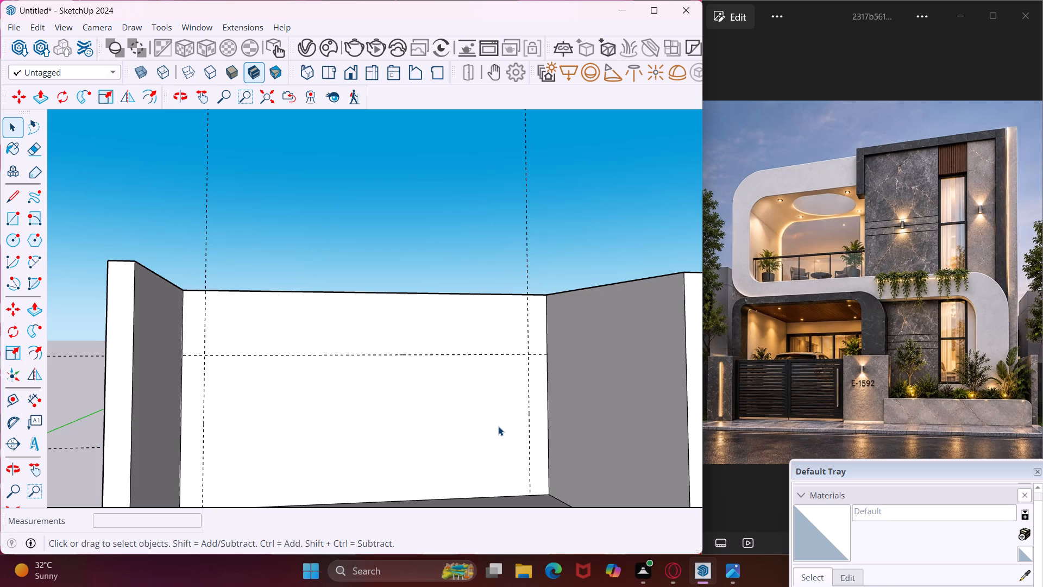
Draw a 15' 9" by 7' rectangle on the open bay's back wall, from the floor up to the guide intersections.
{"action": "scroll", "coordinate": [489, 424], "scroll_direction": "down", "scroll_amount": 3}
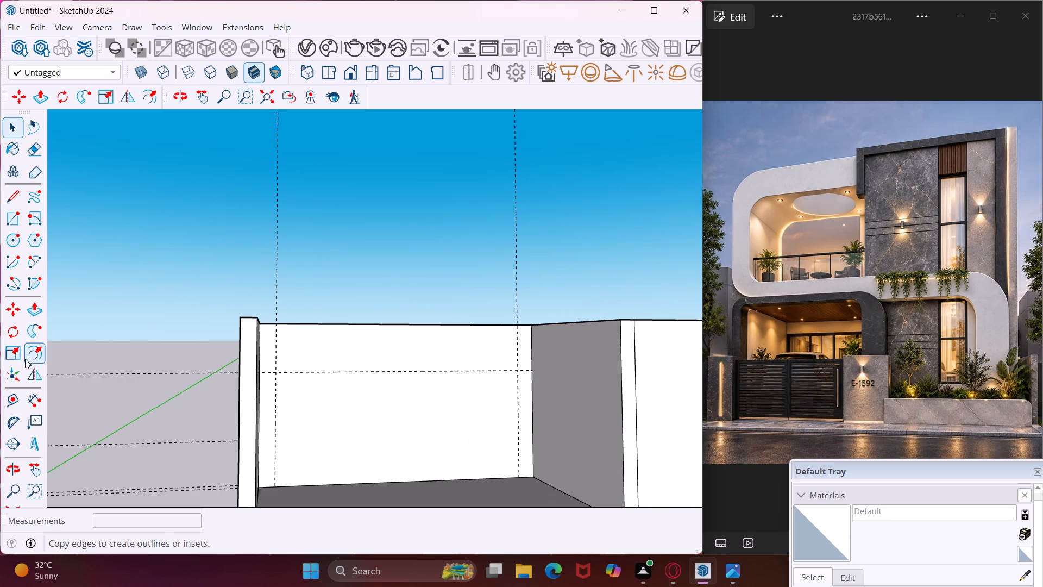
{"action": "left_click", "coordinate": [19, 227]}
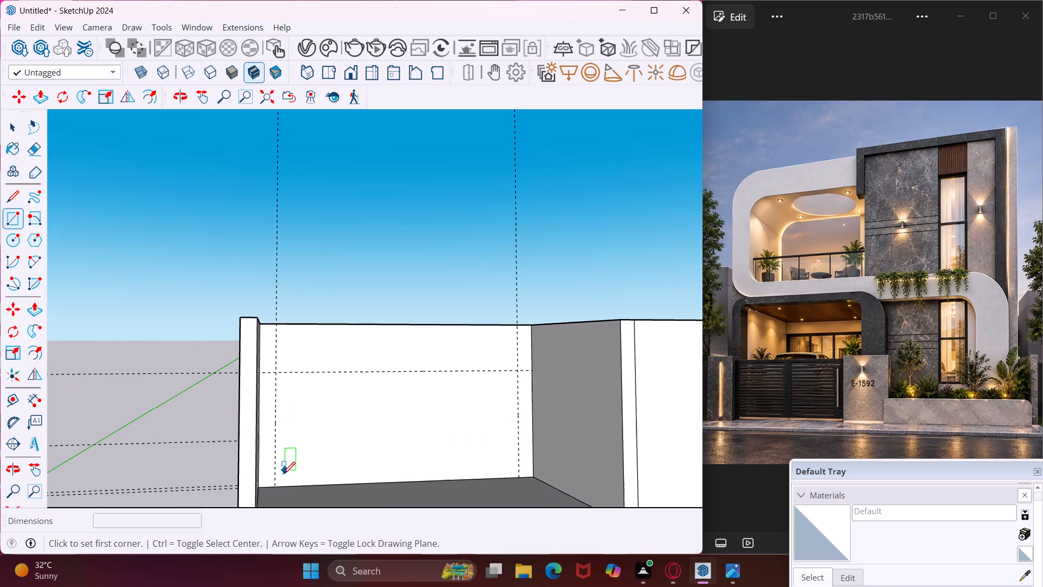
{"action": "left_click", "coordinate": [276, 486]}
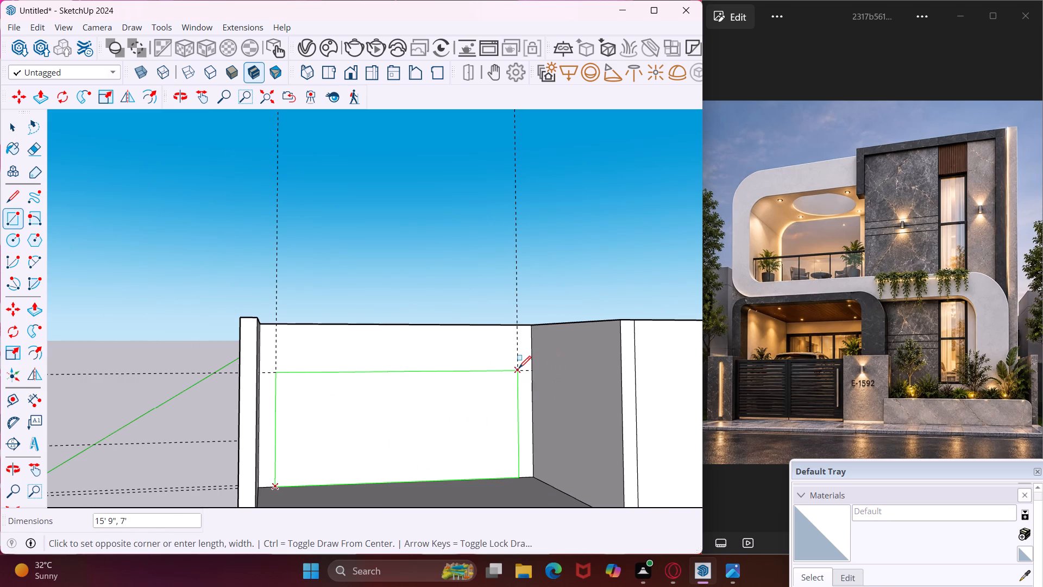
{"action": "left_click", "coordinate": [519, 368]}
{"action": "key", "text": "Escape"}
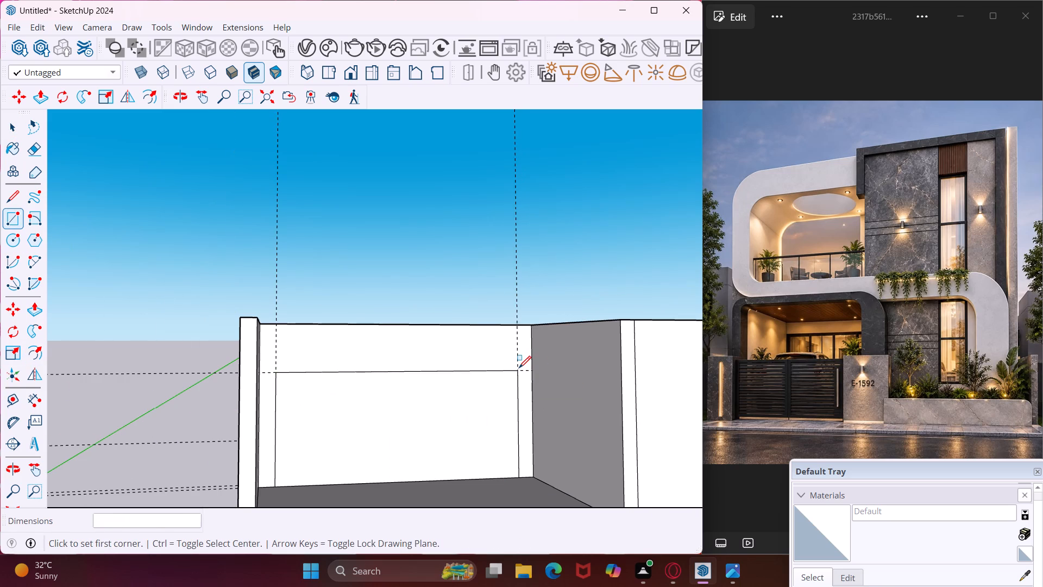
{"action": "key", "text": "space"}
Push the 15' 9" by 7' rectangle 9" through the back wall to open the bay into the rear room.
{"action": "scroll", "coordinate": [447, 391], "scroll_direction": "down", "scroll_amount": 1}
{"action": "middle_click_drag", "start_coordinate": [447, 391], "coordinate": [444, 437]}
{"action": "left_click", "coordinate": [421, 426]}
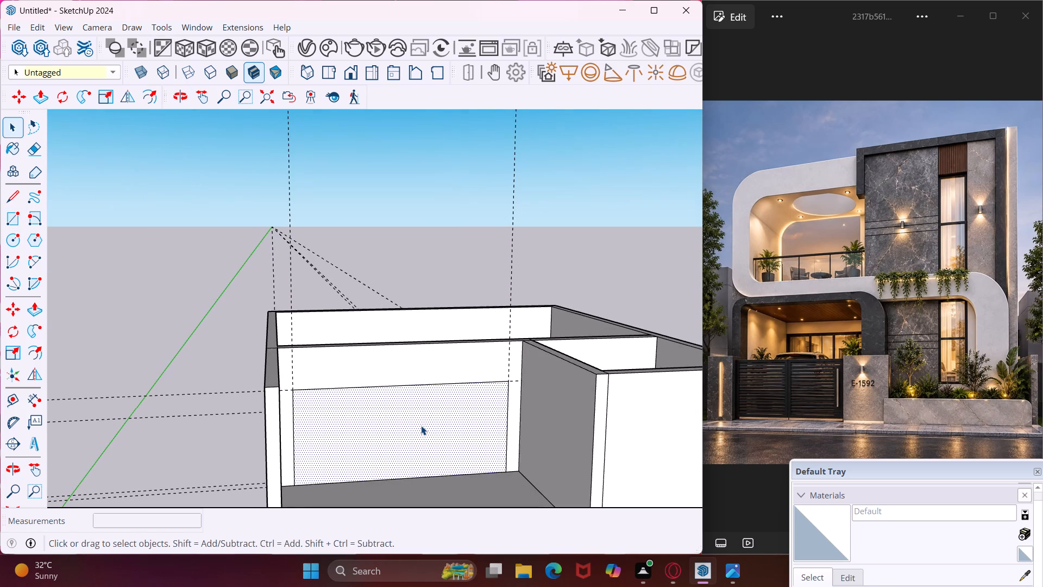
{"action": "key", "text": "p"}
{"action": "left_click", "coordinate": [421, 427]}
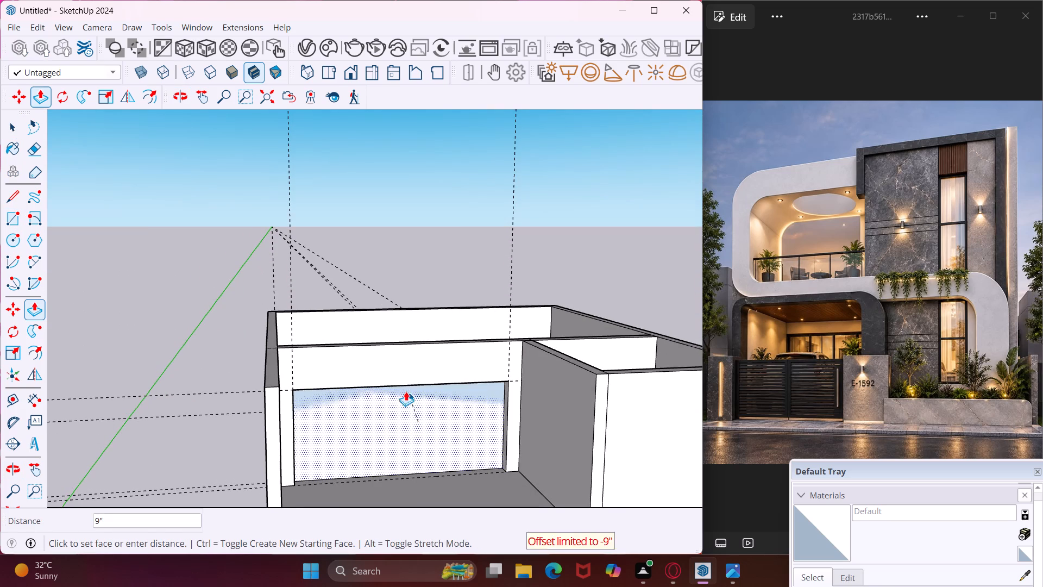
{"action": "middle_click_drag", "start_coordinate": [398, 378], "coordinate": [470, 508]}
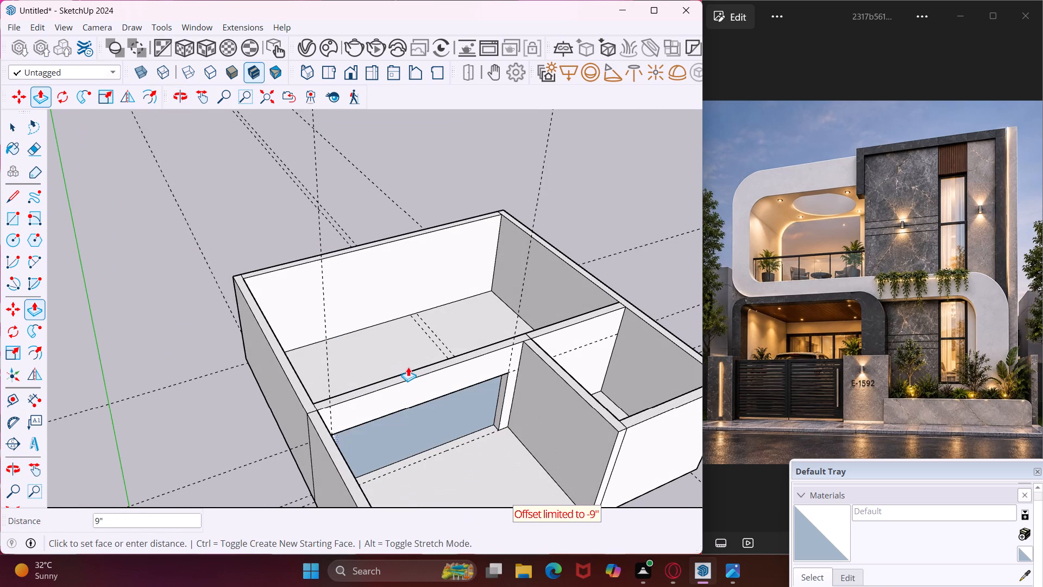
{"action": "scroll", "coordinate": [408, 369], "scroll_direction": "up", "scroll_amount": 2}
{"action": "left_click", "coordinate": [408, 369]}
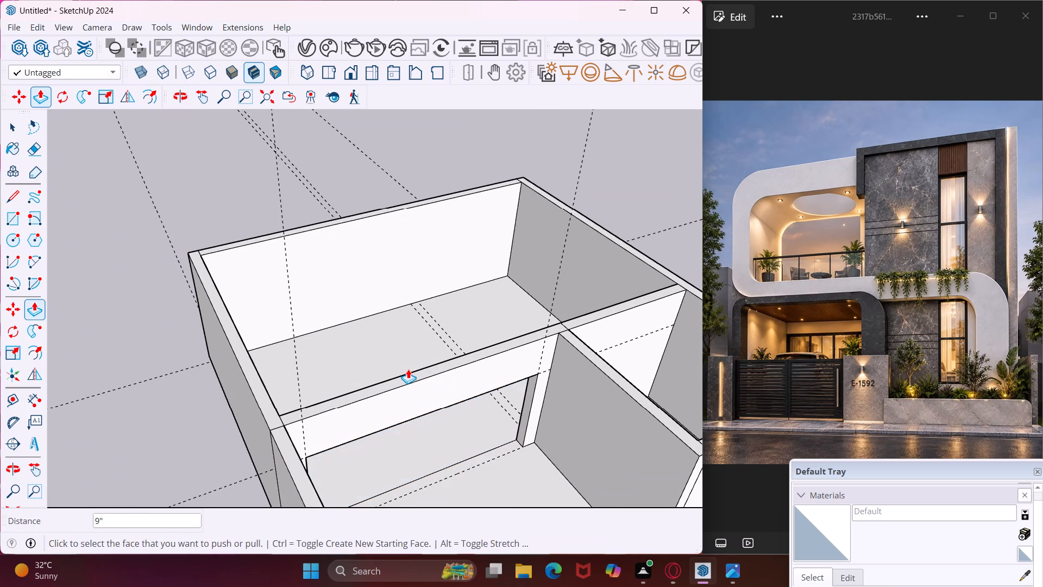
{"action": "key", "text": "Escape"}
{"action": "key", "text": "space"}
Draw a window rectangle about 4' 6" by 4' 8" on the inner face of the rear room's side wall, beyond the new opening.
{"action": "middle_click_drag", "start_coordinate": [406, 372], "coordinate": [218, 386]}
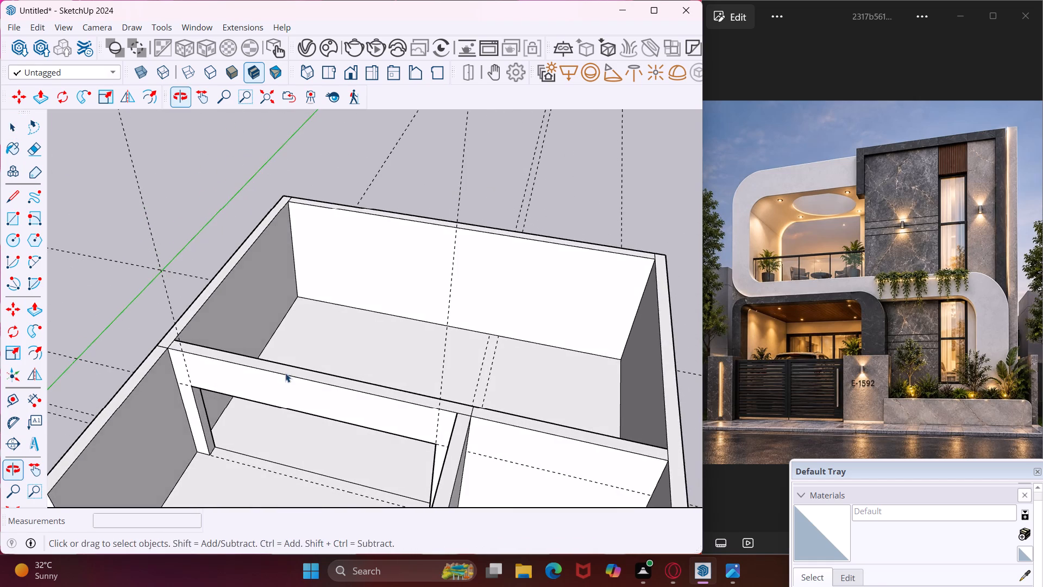
{"action": "middle_click_drag", "start_coordinate": [297, 363], "coordinate": [184, 355]}
{"action": "middle_click_drag", "start_coordinate": [380, 334], "coordinate": [290, 277]}
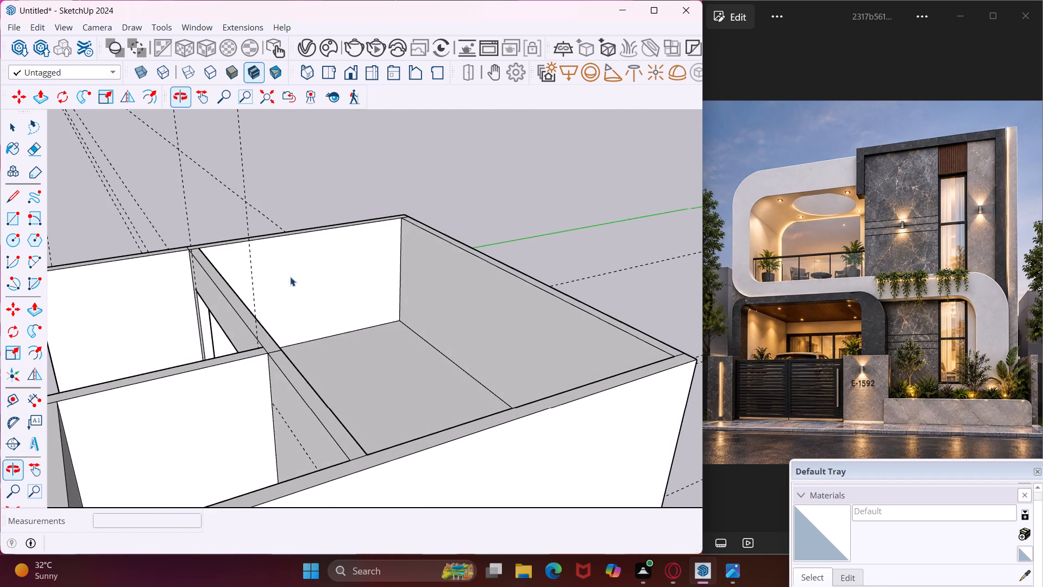
{"action": "scroll", "coordinate": [362, 290], "scroll_direction": "up", "scroll_amount": 6}
{"action": "middle_click_drag", "start_coordinate": [499, 355], "coordinate": [442, 353]}
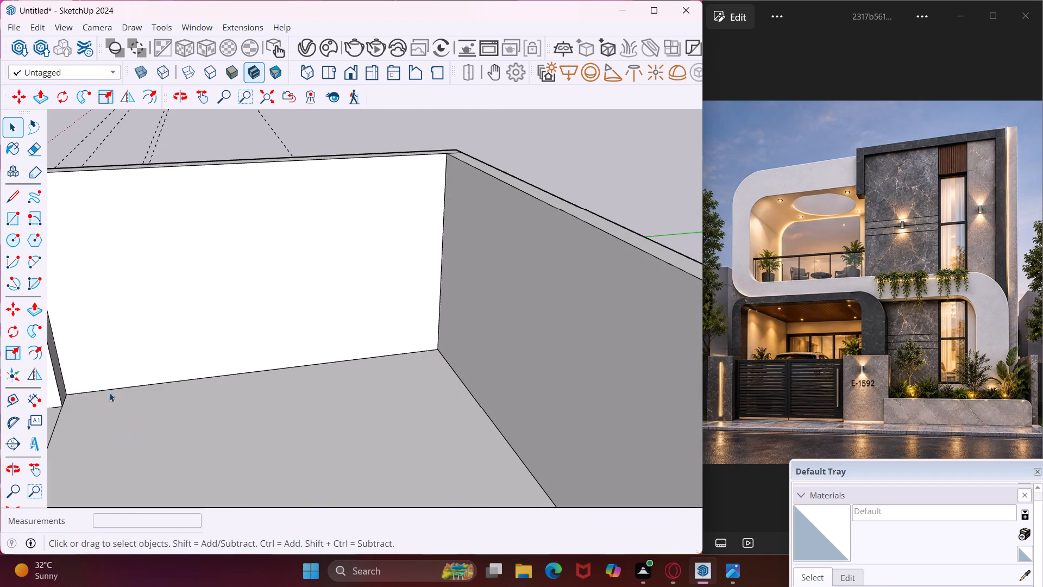
{"action": "left_click", "coordinate": [12, 229]}
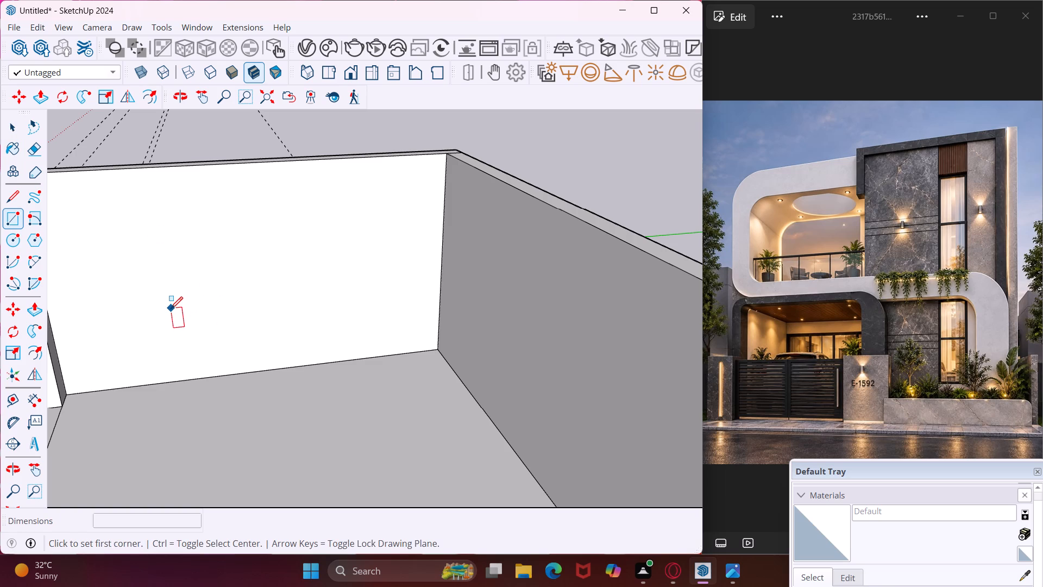
{"action": "left_click", "coordinate": [169, 310]}
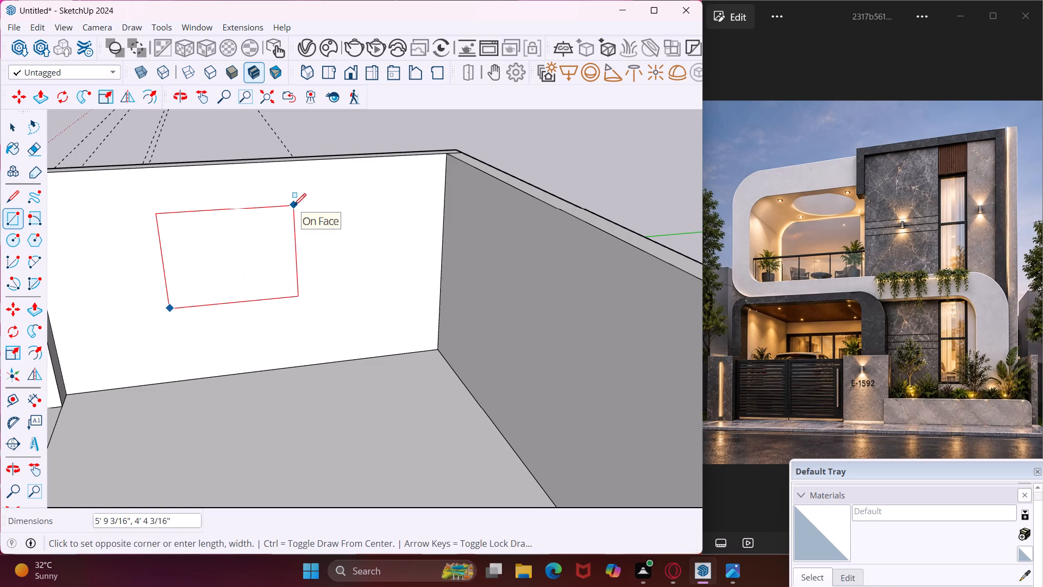
{"action": "left_click", "coordinate": [263, 201]}
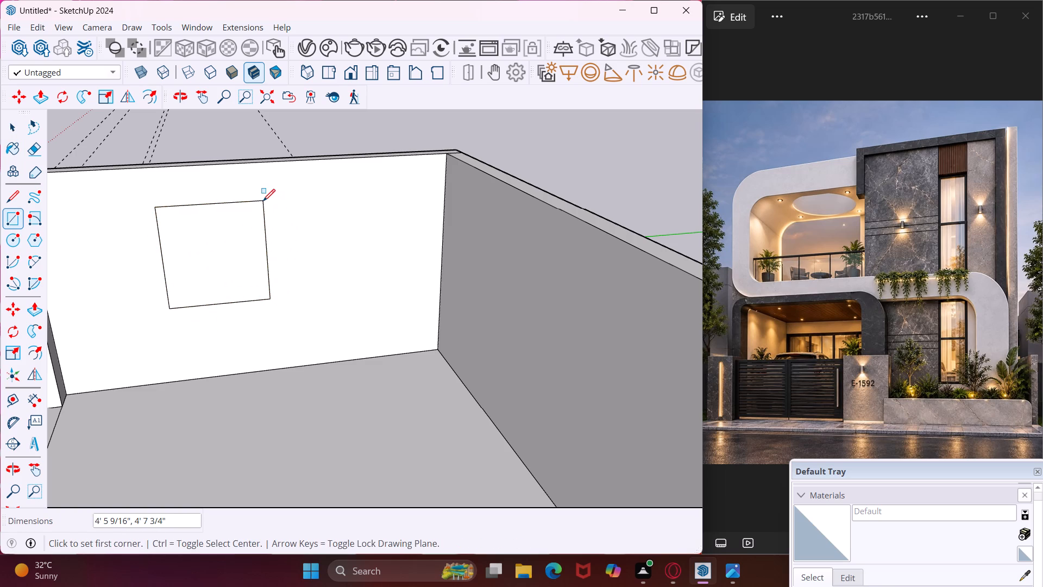
{"action": "key", "text": "Escape"}
{"action": "key", "text": "space"}
Copy the window rectangle from the side wall onto the adjoining rear wall of the room.
{"action": "left_click", "coordinate": [228, 239]}
{"action": "key", "text": "m"}
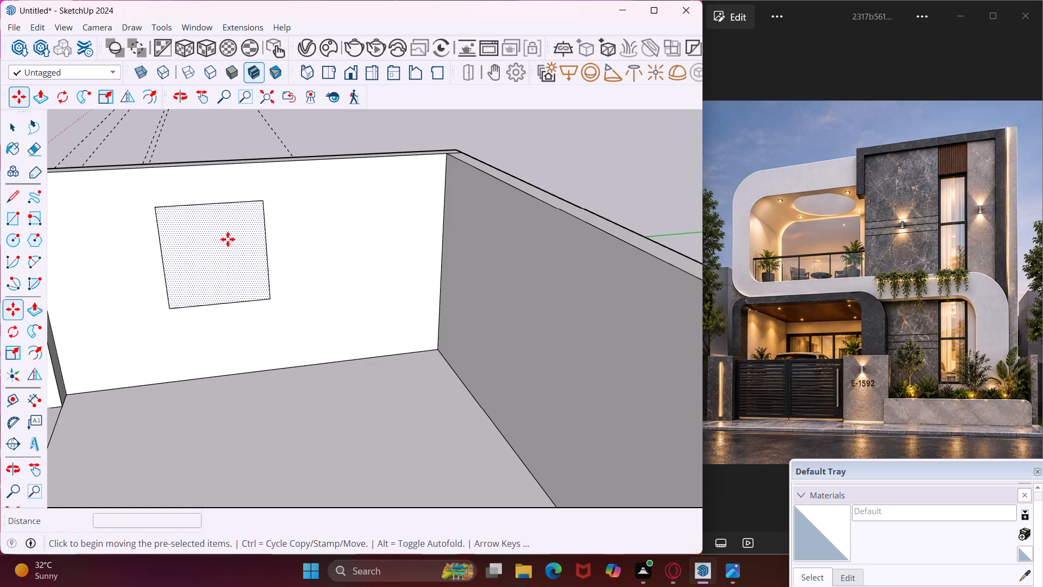
{"action": "left_click", "coordinate": [228, 239]}
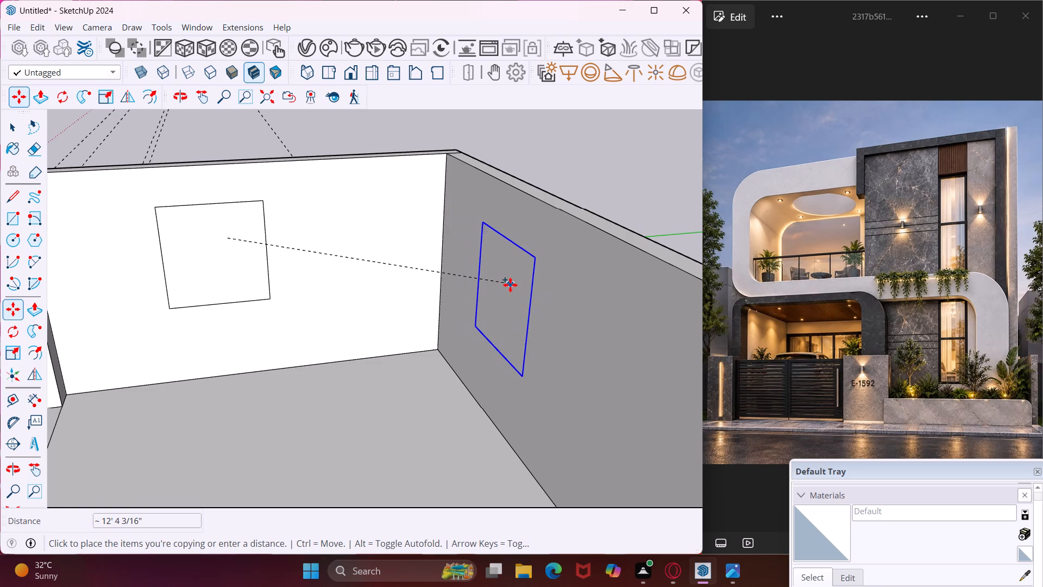
{"action": "left_click", "coordinate": [510, 285]}
{"action": "key", "text": "Escape"}
{"action": "key", "text": "space"}
Push both window rectangles out through the rear and side walls, using 9" on the rear wall, to cut window openings.
{"action": "left_click", "coordinate": [510, 285]}
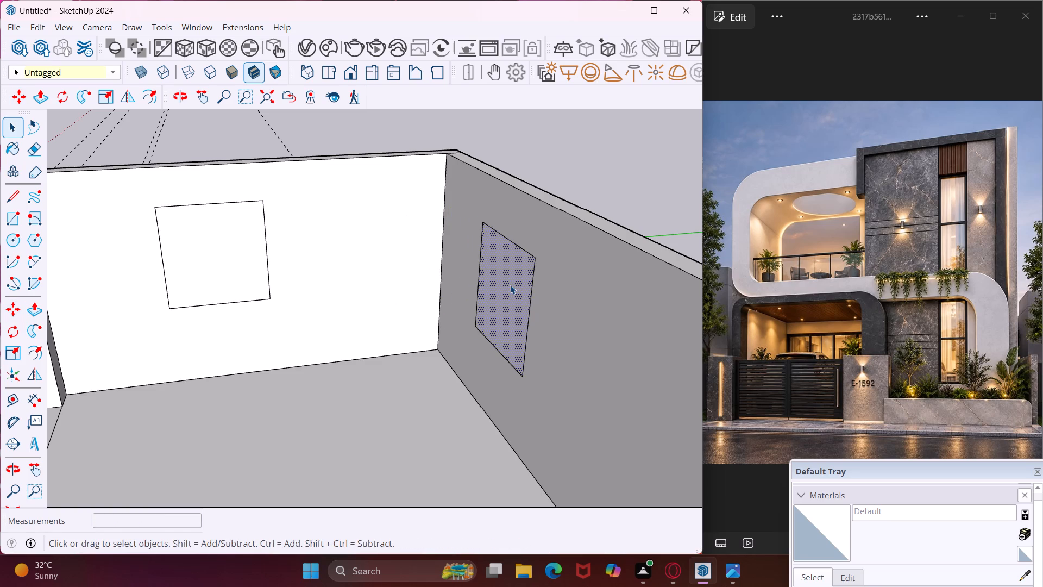
{"action": "key", "text": "p"}
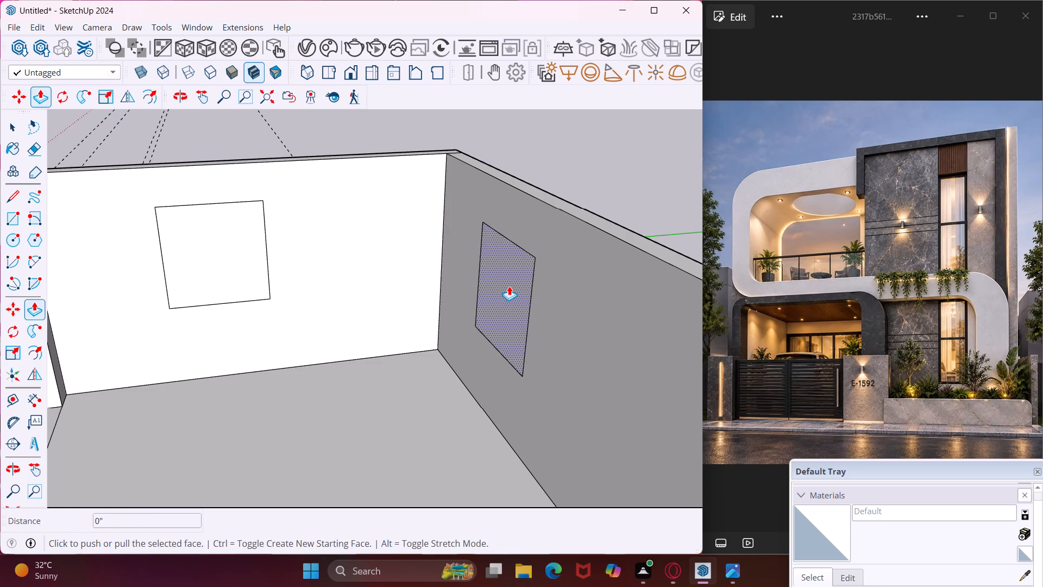
{"action": "left_click", "coordinate": [509, 286]}
{"action": "middle_click_drag", "start_coordinate": [530, 257], "coordinate": [487, 353]}
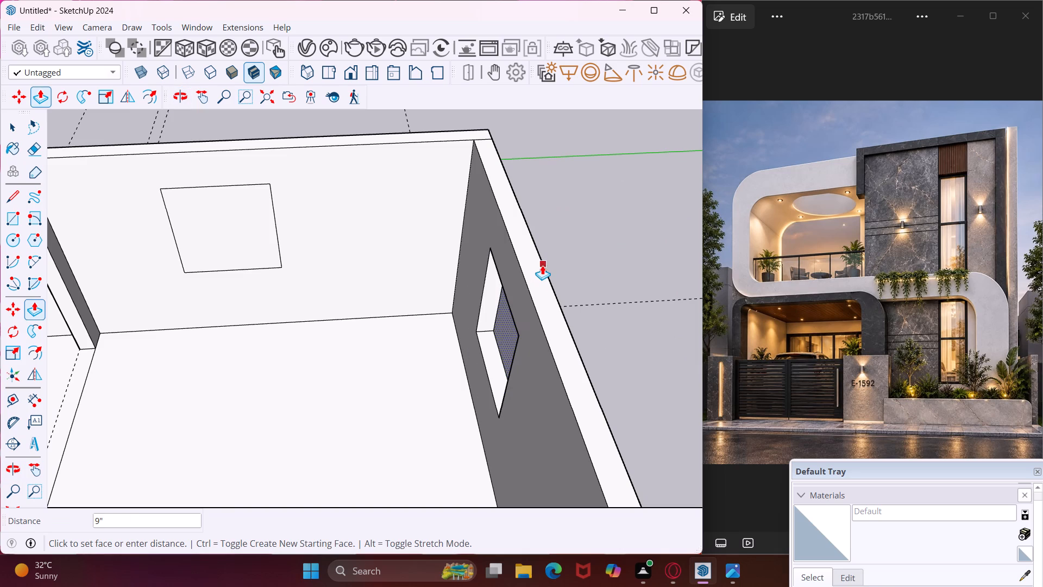
{"action": "left_click", "coordinate": [542, 265]}
{"action": "left_click", "coordinate": [247, 219]}
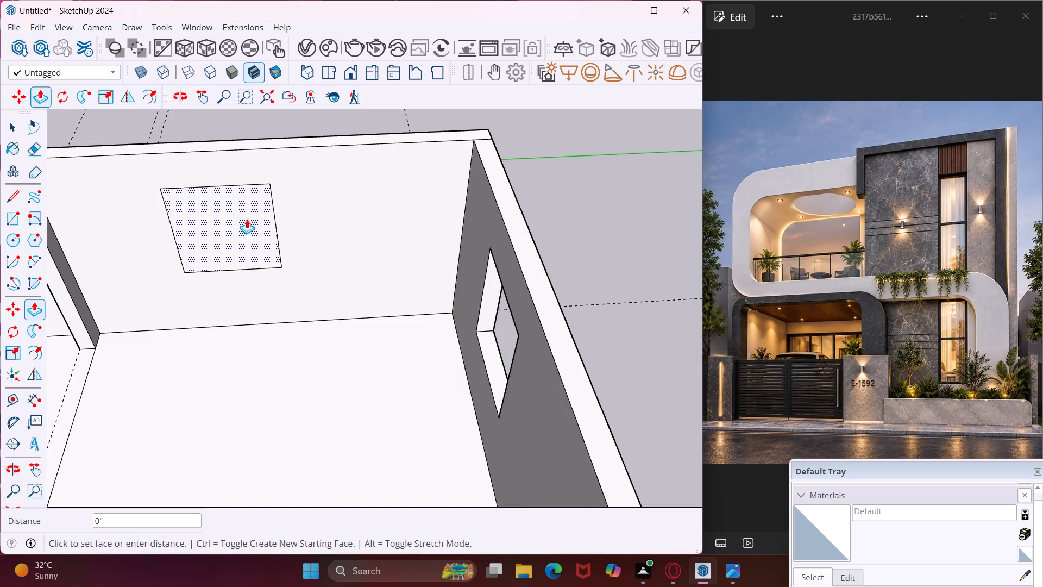
{"action": "middle_click_drag", "start_coordinate": [240, 139], "coordinate": [270, 179]}
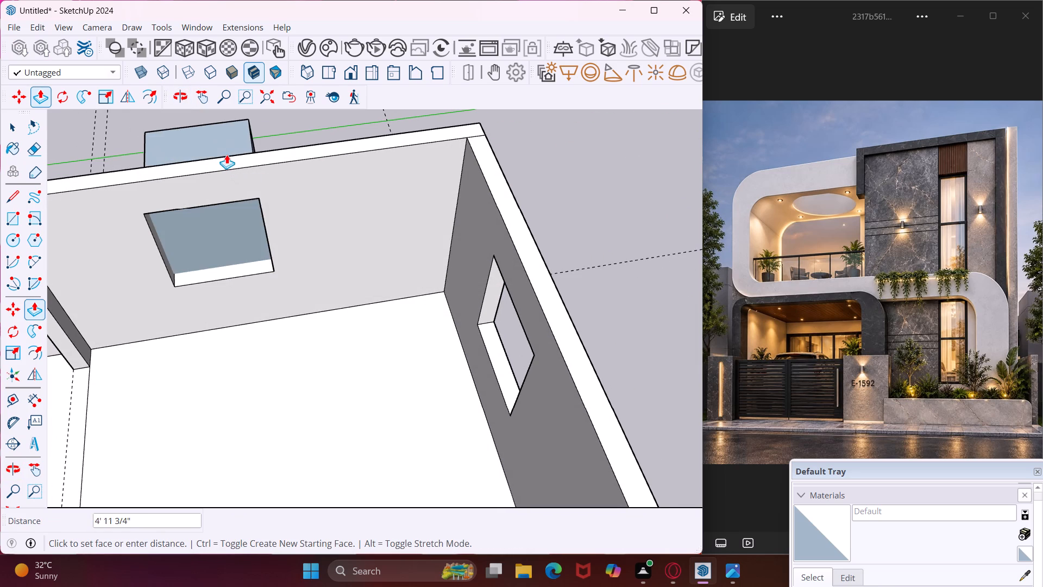
{"action": "left_click", "coordinate": [222, 158]}
{"action": "key", "text": "Escape"}
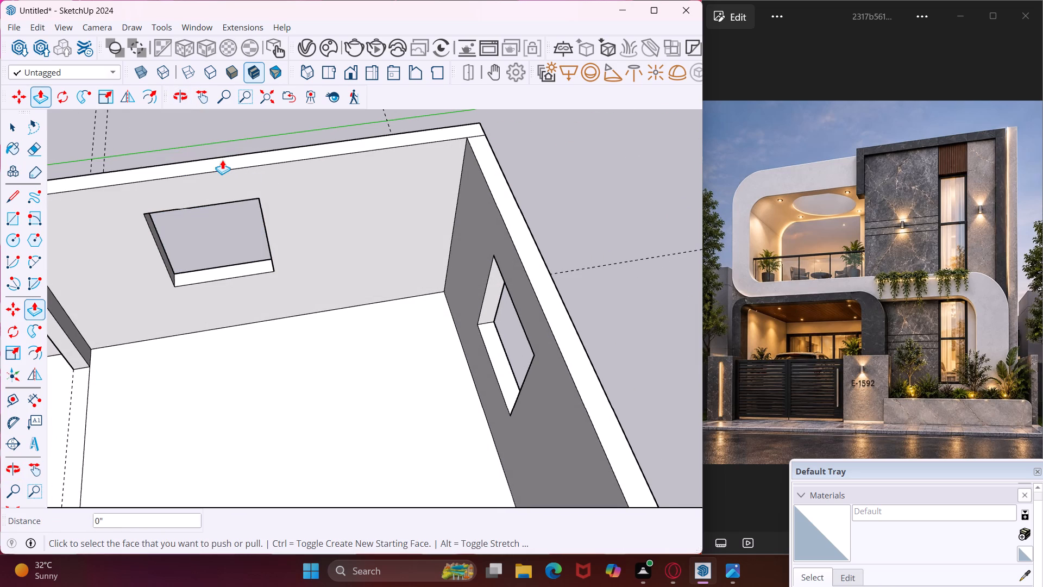
{"action": "key", "text": "space"}
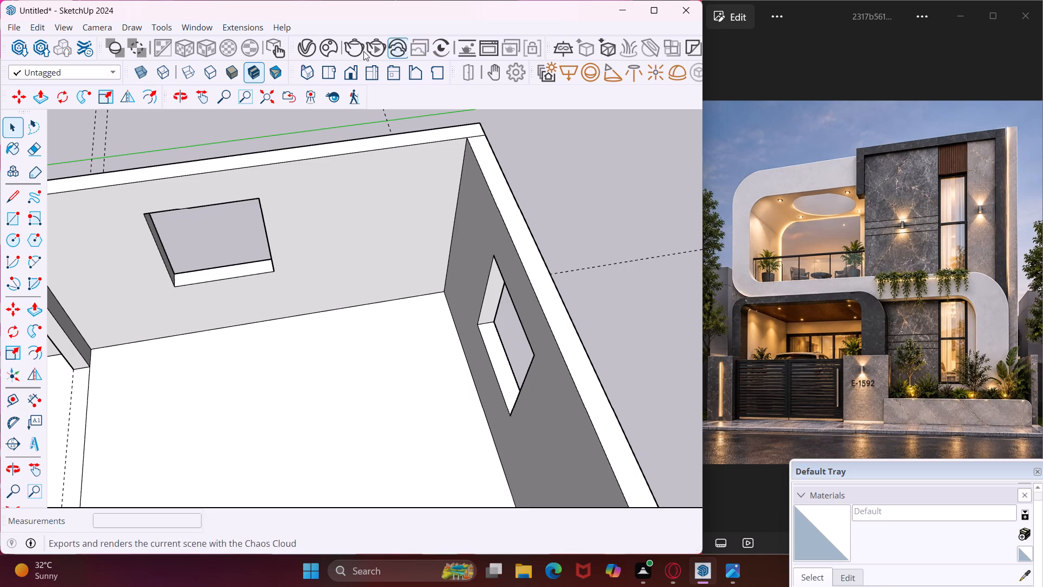
Bring in Window 109 011 from the downloaded Chaos Cosmos window assets and place it over the rear wall's window opening.
{"action": "left_click", "coordinate": [328, 54]}
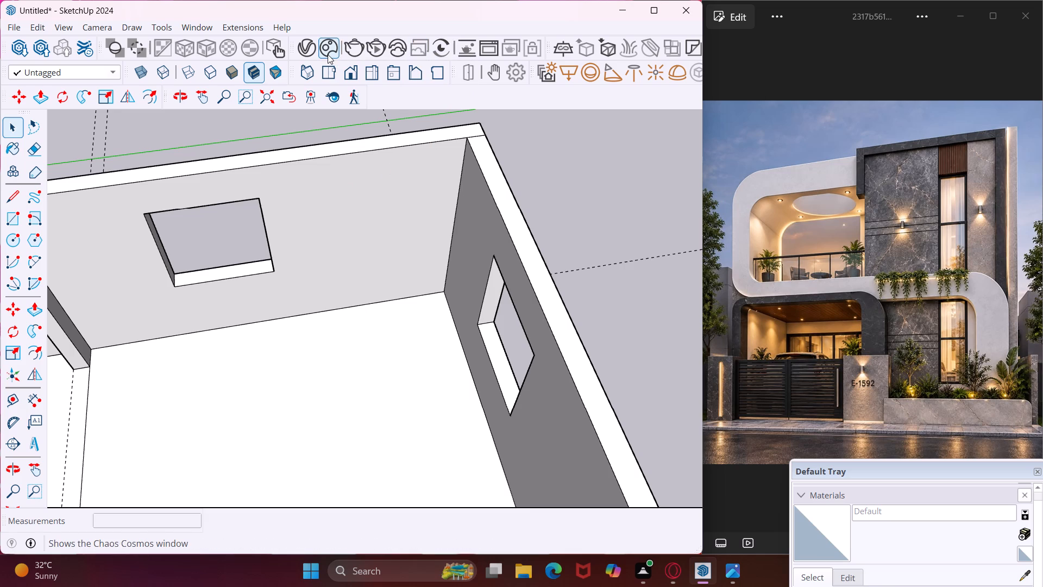
{"action": "double_click", "coordinate": [328, 54]}
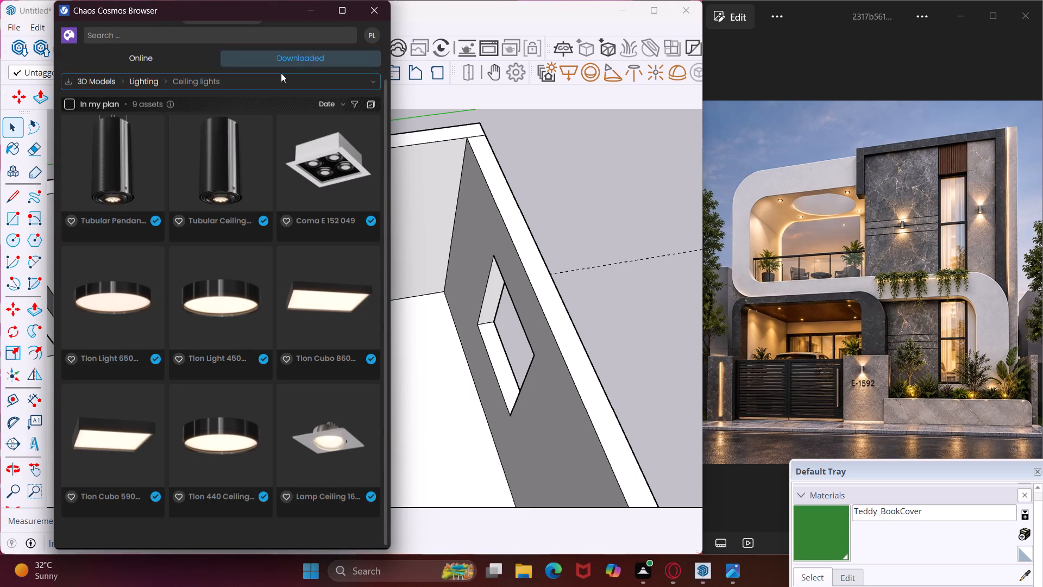
{"action": "left_click", "coordinate": [276, 74]}
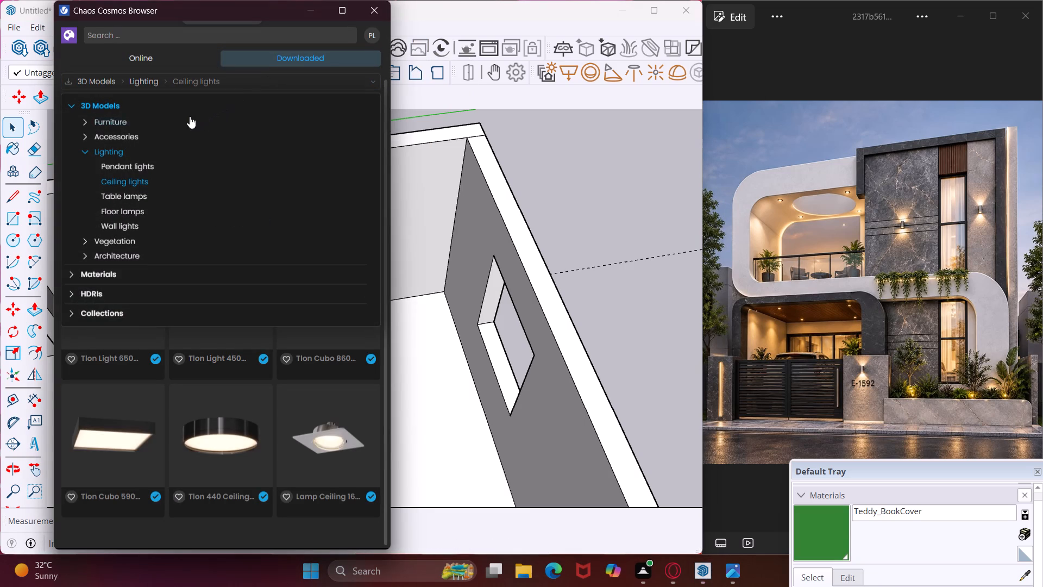
{"action": "left_click", "coordinate": [190, 116]}
{"action": "left_click", "coordinate": [198, 79]}
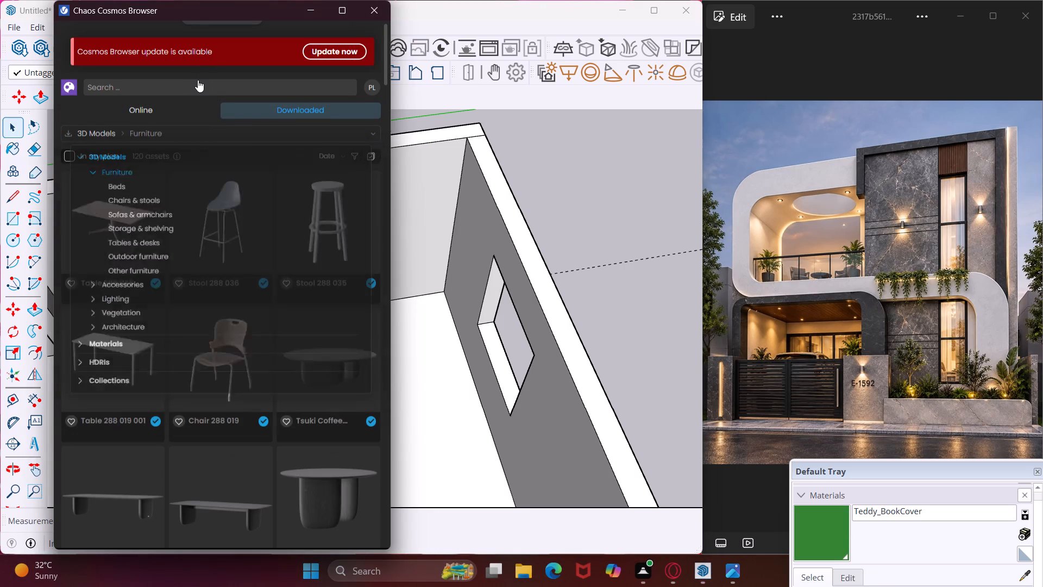
{"action": "left_click", "coordinate": [195, 85]}
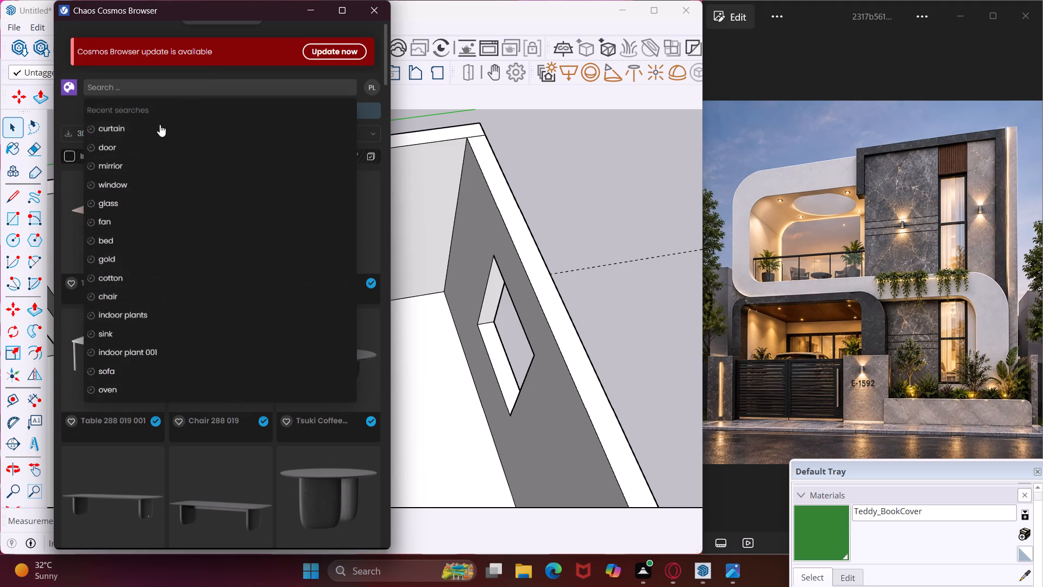
{"action": "left_click", "coordinate": [127, 182]}
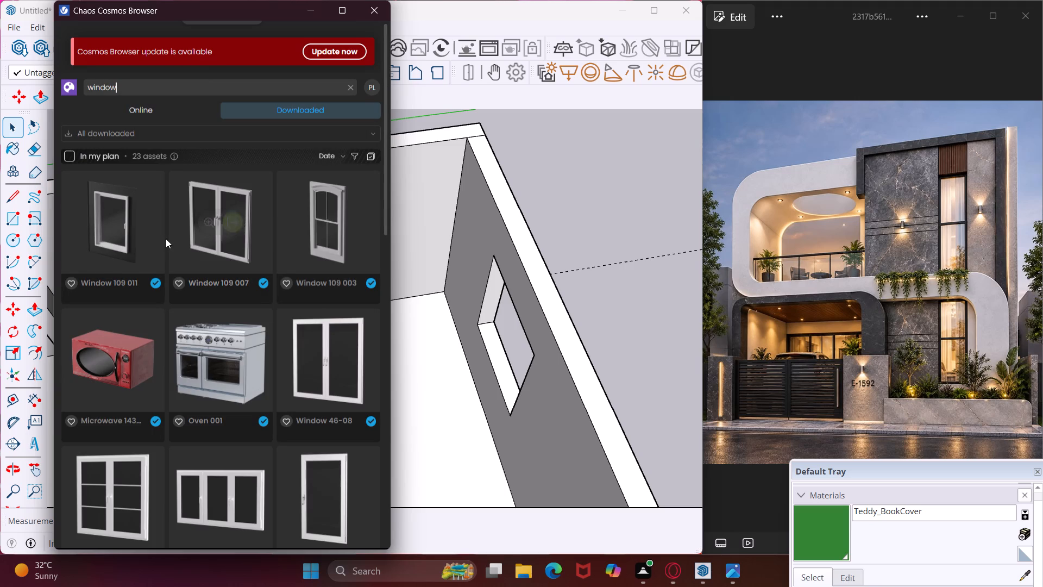
{"action": "left_click", "coordinate": [130, 220]}
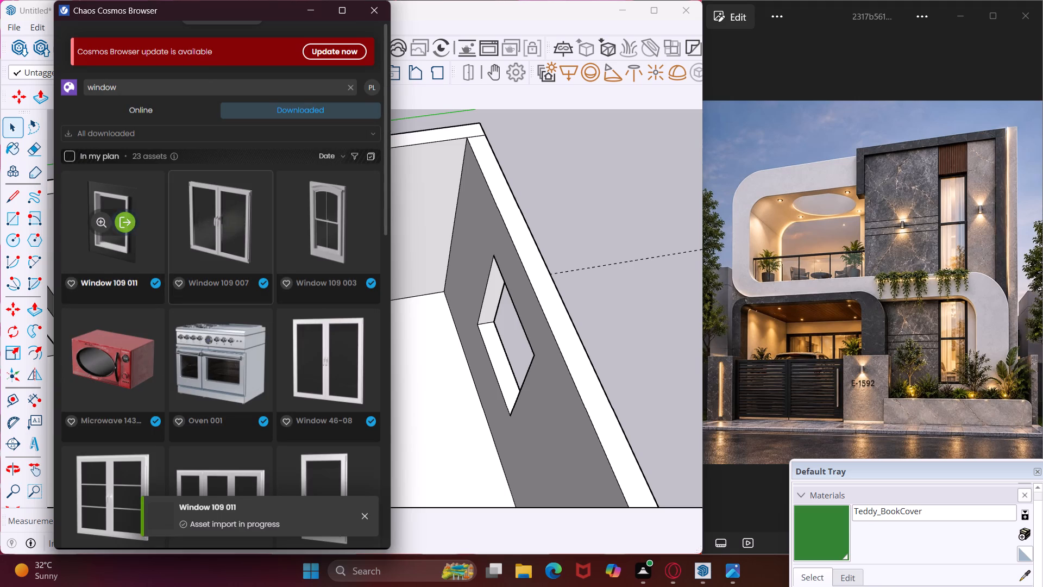
{"action": "scroll", "coordinate": [308, 269], "scroll_direction": "down", "scroll_amount": 2}
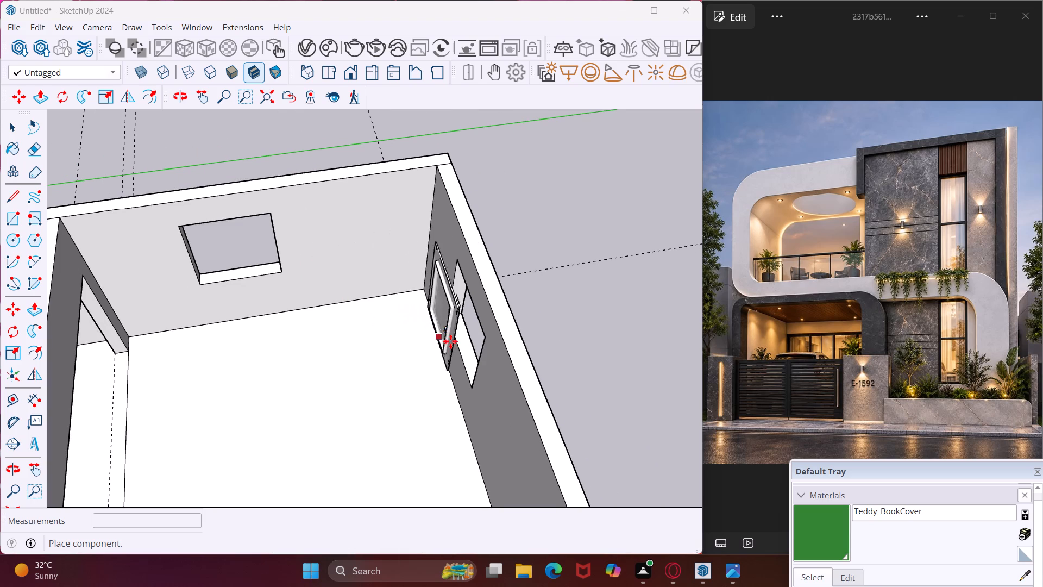
{"action": "middle_click_drag", "start_coordinate": [450, 341], "coordinate": [597, 336]}
{"action": "scroll", "coordinate": [489, 313], "scroll_direction": "up", "scroll_amount": 1}
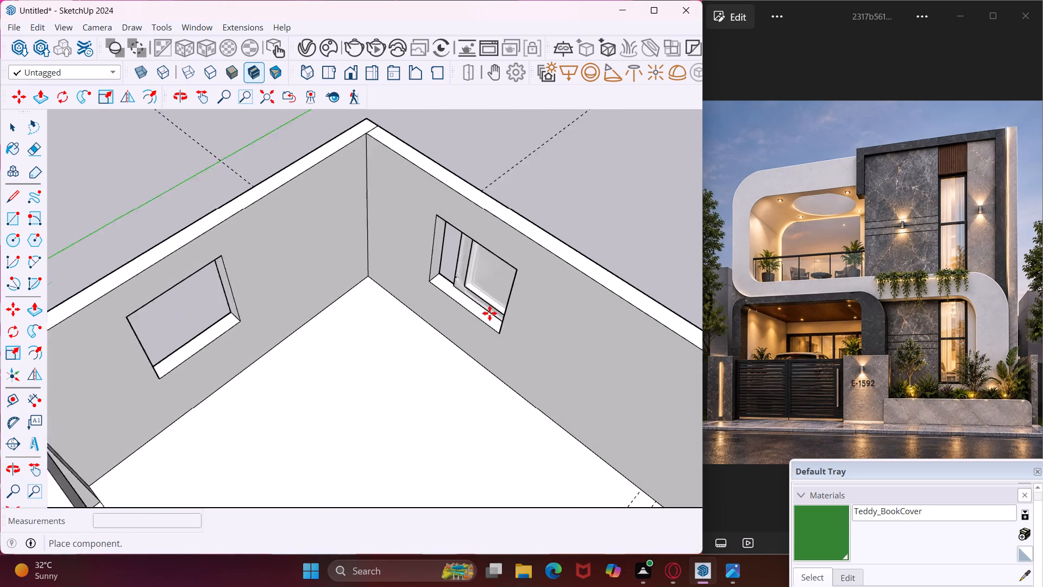
{"action": "scroll", "coordinate": [489, 313], "scroll_direction": "up", "scroll_amount": 9}
{"action": "middle_click_drag", "start_coordinate": [489, 313], "coordinate": [633, 311]}
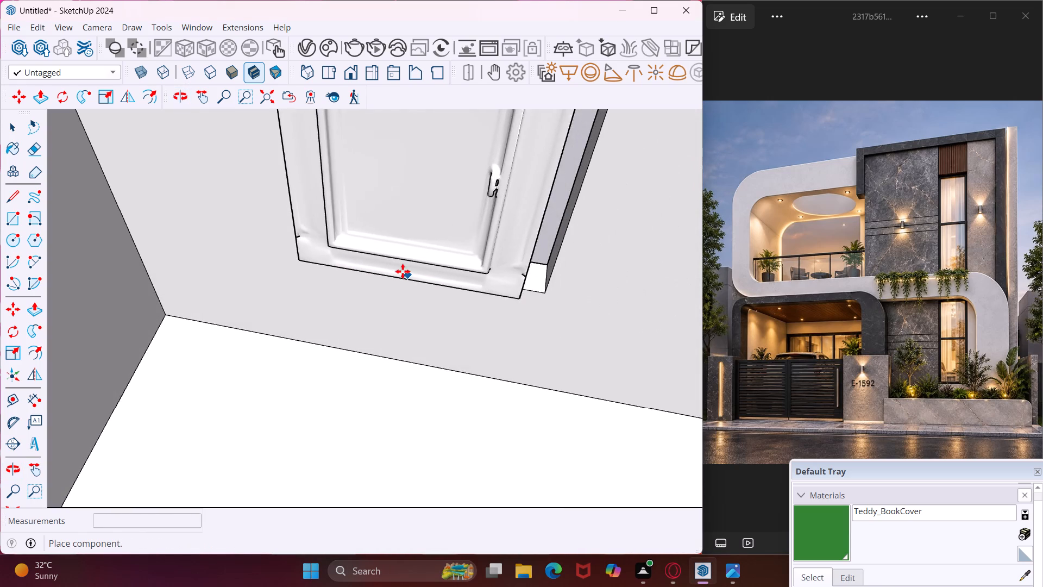
{"action": "left_click", "coordinate": [435, 270]}
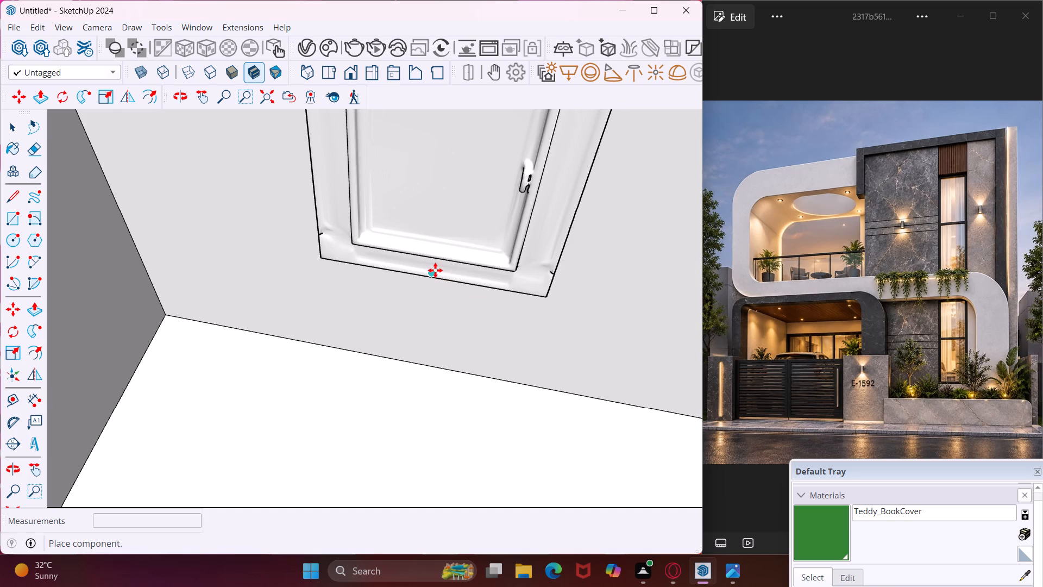
Place a second Window 109 011 inside the rear room, beside the side wall's window opening.
{"action": "middle_click_drag", "start_coordinate": [435, 270], "coordinate": [345, 293]}
{"action": "scroll", "coordinate": [332, 296], "scroll_direction": "down", "scroll_amount": 5}
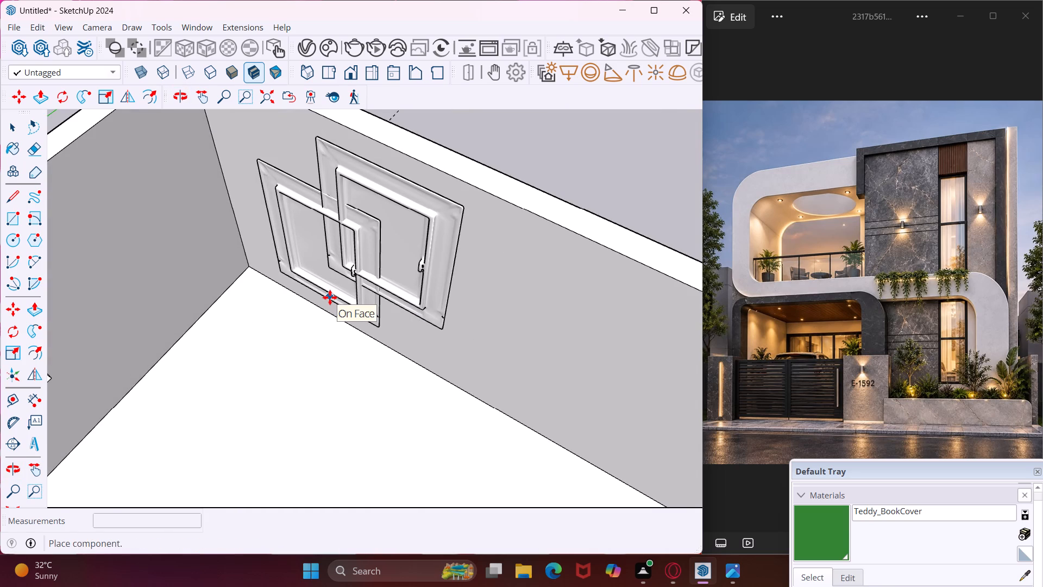
{"action": "scroll", "coordinate": [330, 297], "scroll_direction": "down", "scroll_amount": 8}
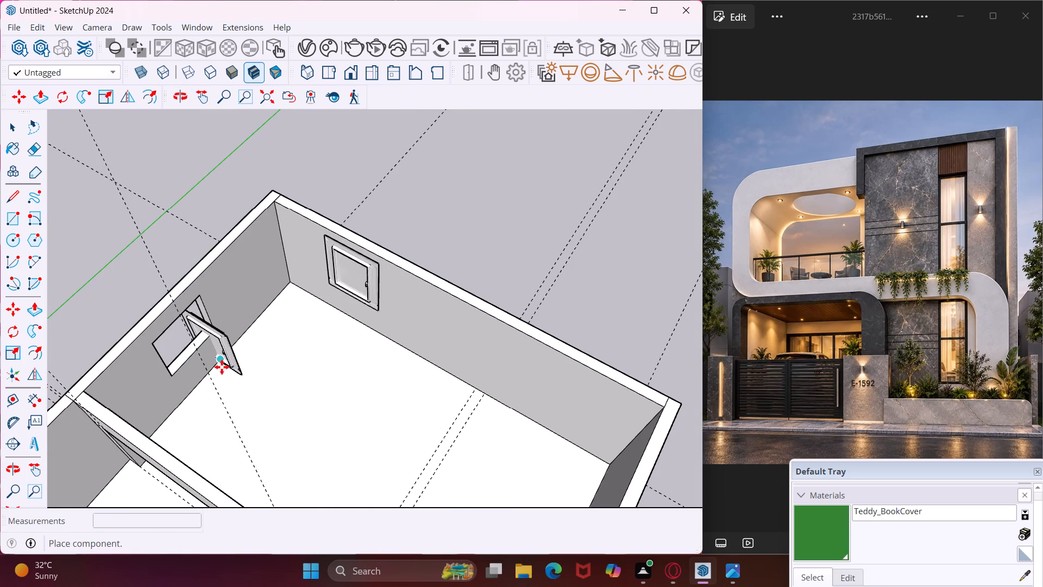
{"action": "left_click", "coordinate": [222, 367]}
{"action": "key", "text": "Escape"}
{"action": "key", "text": "space"}
Rotate the second Window 109 011 on the floor plane so it runs parallel to the side wall.
{"action": "left_click", "coordinate": [229, 360]}
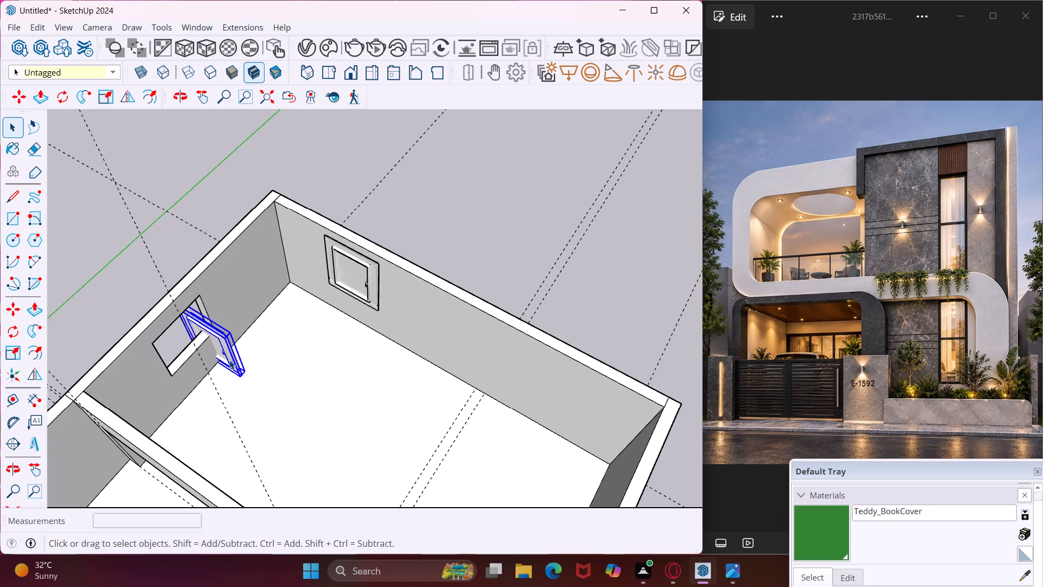
{"action": "left_click", "coordinate": [16, 322]}
{"action": "left_click", "coordinate": [272, 398]}
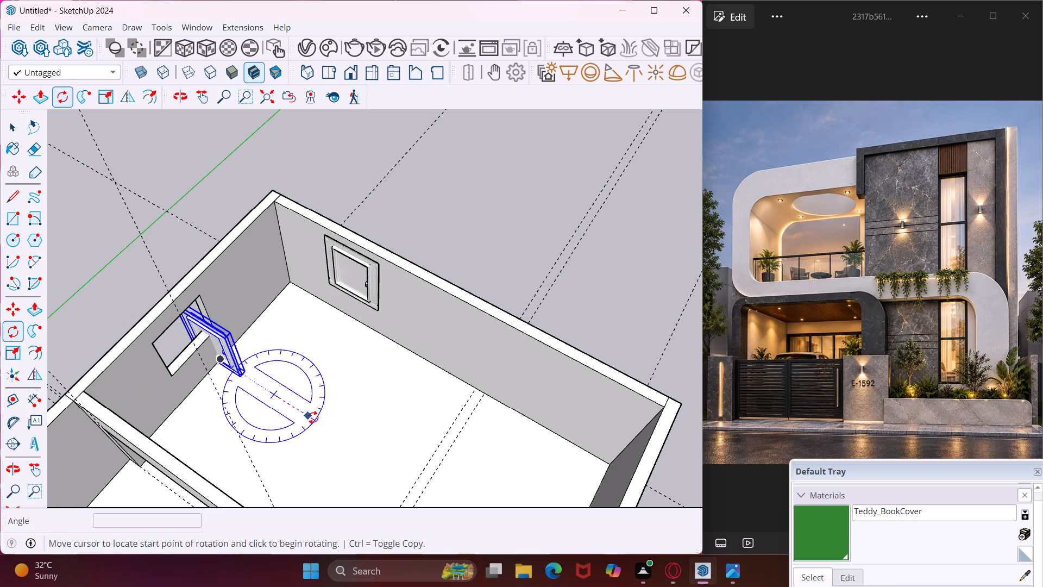
{"action": "left_click", "coordinate": [313, 417]}
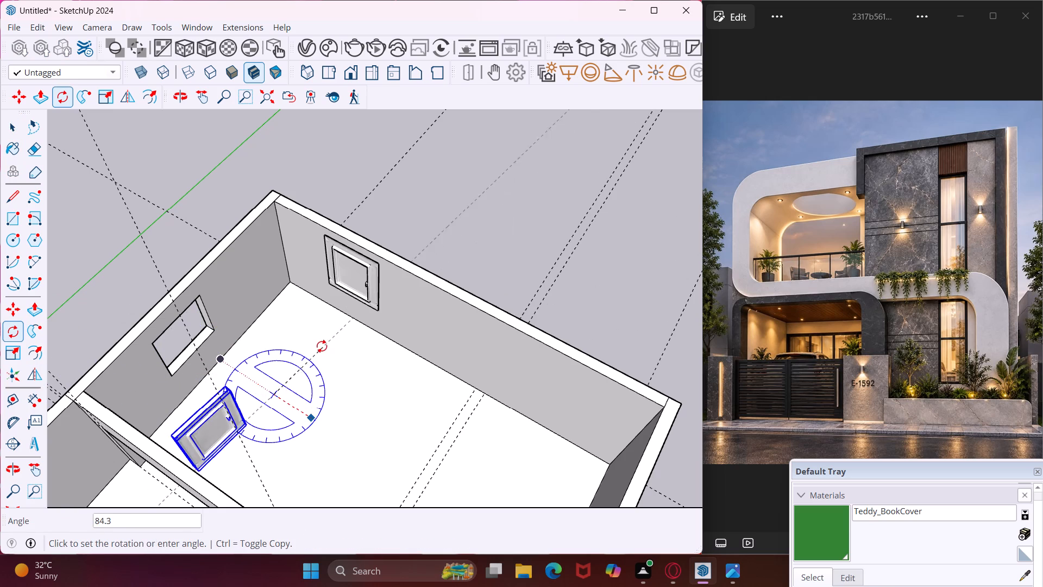
{"action": "left_click", "coordinate": [319, 342]}
Move the rotated window by its lower corner about 7' 5" so it covers the side wall's window opening.
{"action": "key", "text": "m"}
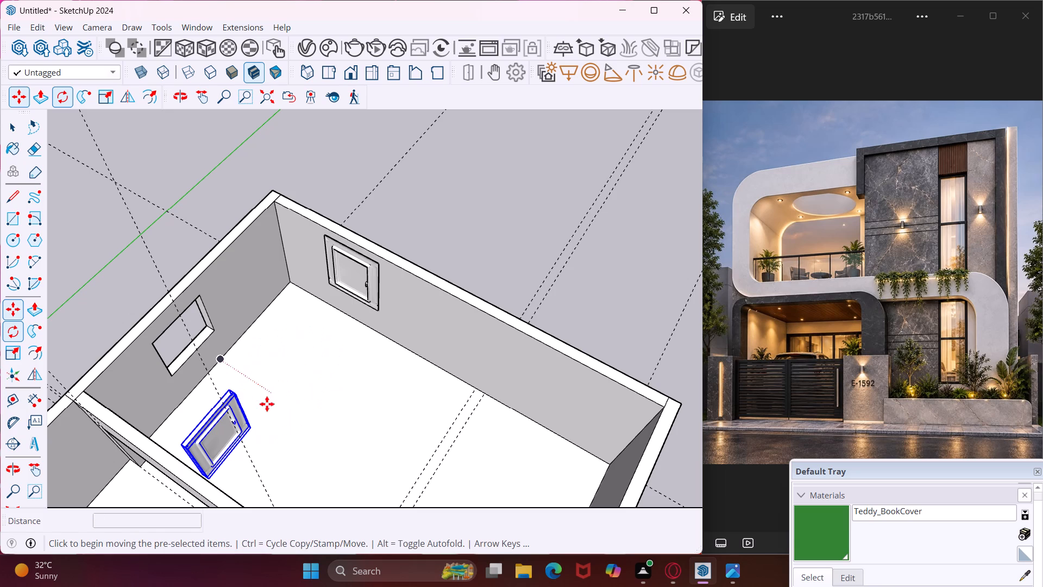
{"action": "scroll", "coordinate": [250, 435], "scroll_direction": "up", "scroll_amount": 9}
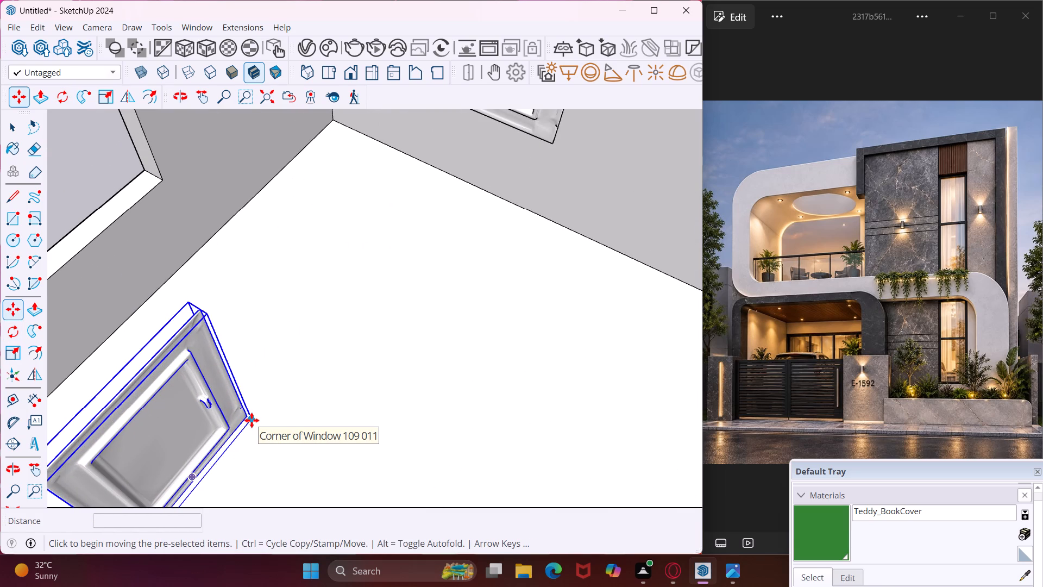
{"action": "left_click", "coordinate": [252, 420]}
{"action": "scroll", "coordinate": [236, 370], "scroll_direction": "down", "scroll_amount": 5}
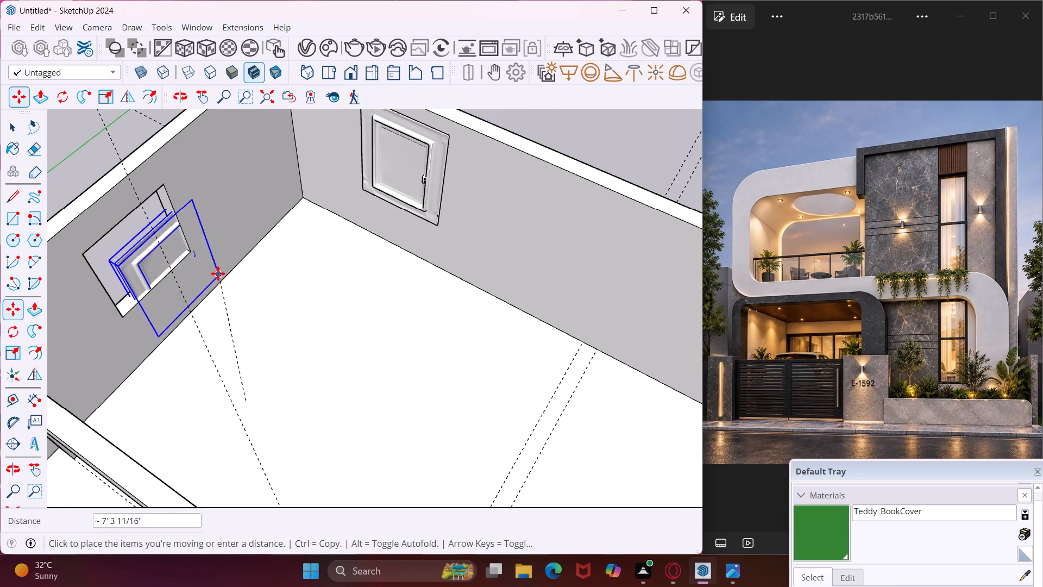
{"action": "scroll", "coordinate": [196, 251], "scroll_direction": "up", "scroll_amount": 2}
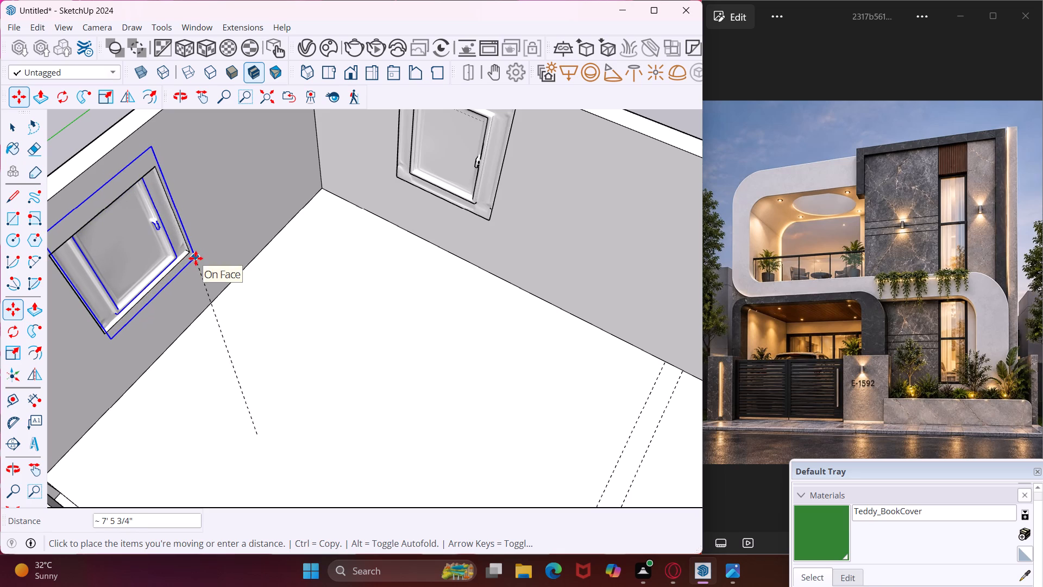
{"action": "left_click", "coordinate": [193, 261]}
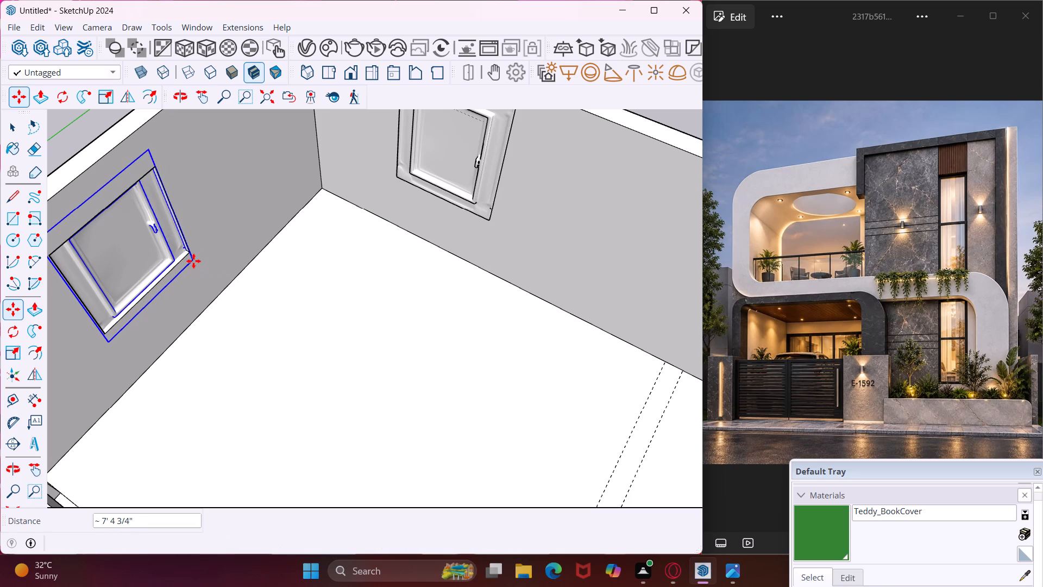
{"action": "key", "text": "Escape"}
{"action": "key", "text": "space"}
Import the three-panel Window 46-47 from the downloaded Chaos Cosmos assets for the wide bay opening.
{"action": "middle_click_drag", "start_coordinate": [193, 261], "coordinate": [263, 155]}
{"action": "scroll", "coordinate": [205, 242], "scroll_direction": "up", "scroll_amount": 1}
{"action": "scroll", "coordinate": [235, 173], "scroll_direction": "down", "scroll_amount": 9}
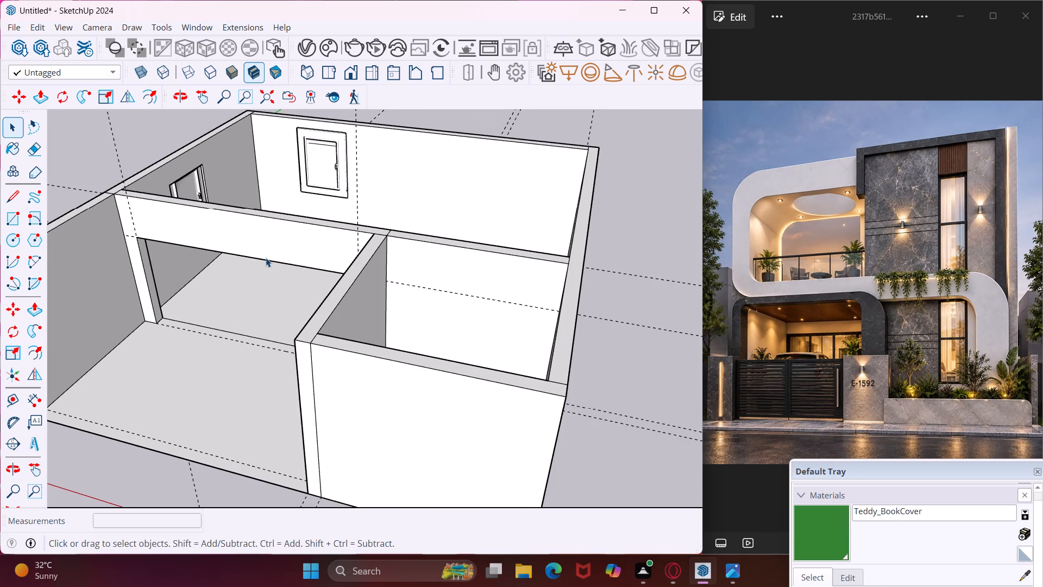
{"action": "middle_click_drag", "start_coordinate": [286, 276], "coordinate": [419, 297]}
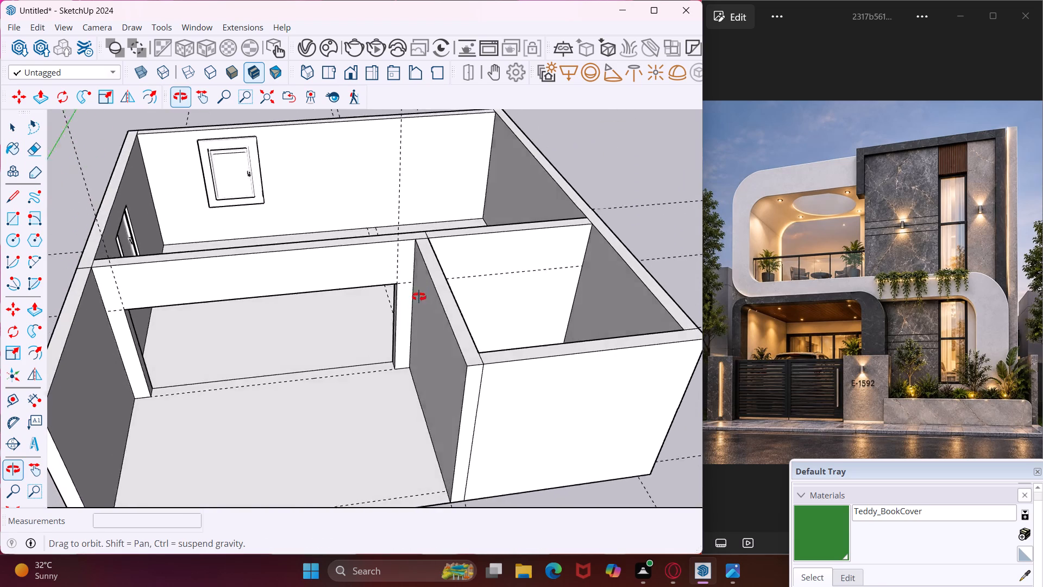
{"action": "middle_click_drag", "start_coordinate": [419, 297], "coordinate": [433, 297]}
{"action": "scroll", "coordinate": [352, 329], "scroll_direction": "up", "scroll_amount": 3}
{"action": "middle_click_drag", "start_coordinate": [352, 329], "coordinate": [346, 319]}
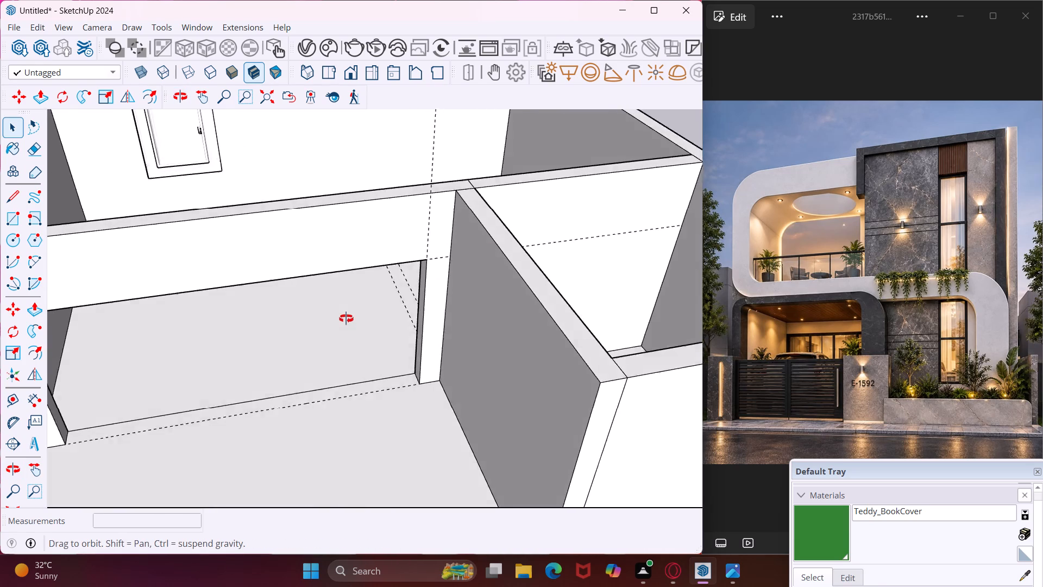
{"action": "middle_click_drag", "start_coordinate": [346, 319], "coordinate": [335, 261]}
{"action": "left_click", "coordinate": [323, 54]}
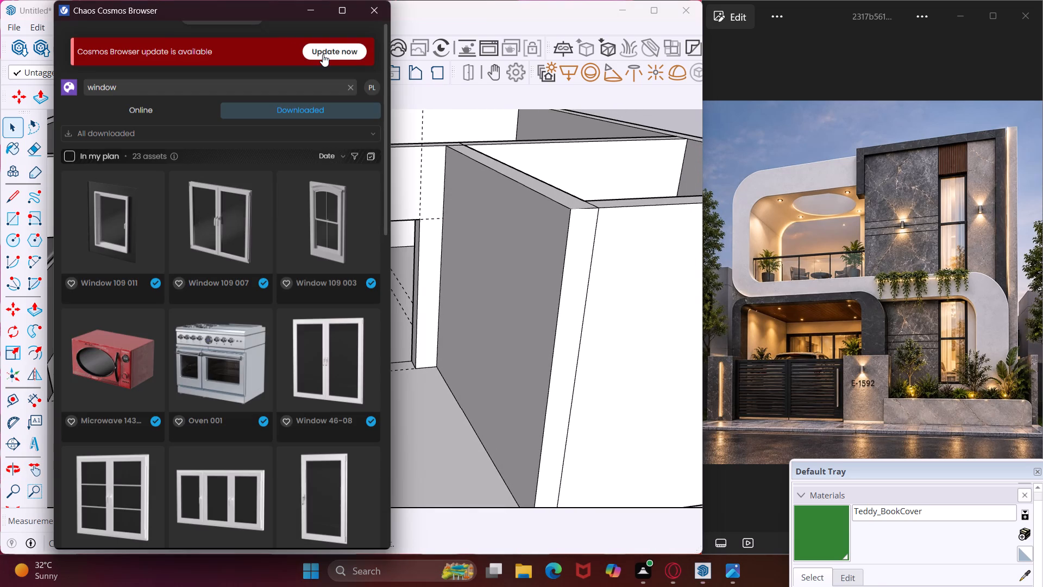
{"action": "scroll", "coordinate": [245, 390], "scroll_direction": "down", "scroll_amount": 5}
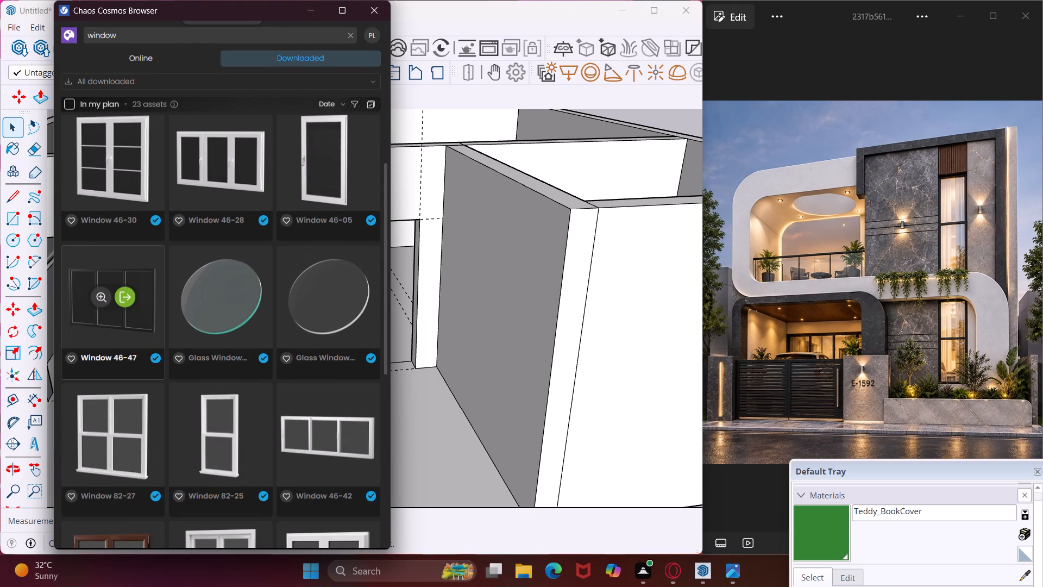
{"action": "left_click", "coordinate": [125, 297]}
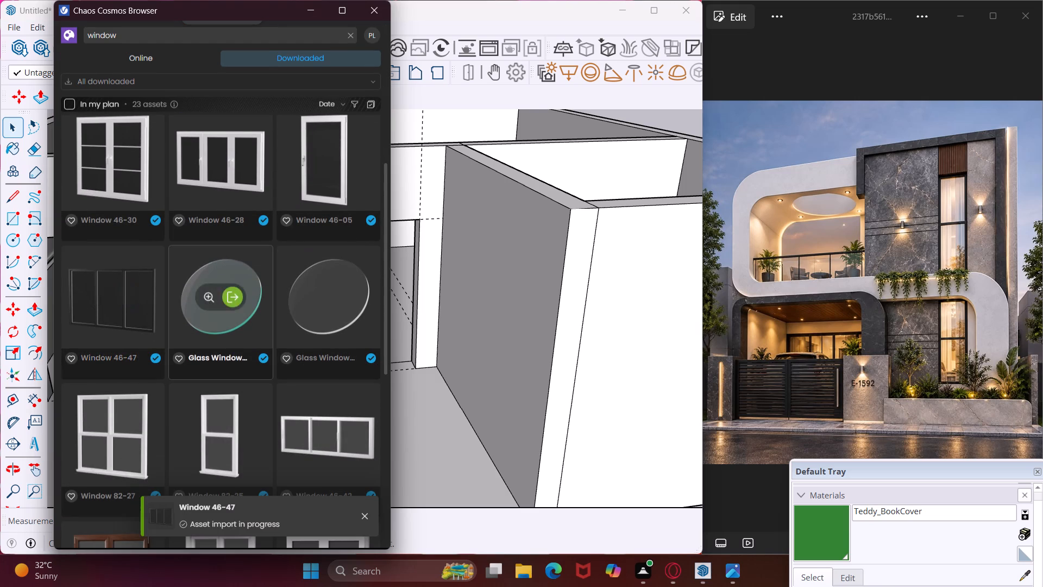
Place Window 46-47 on the floor within the wide opening between the front bay and the rear room.
{"action": "scroll", "coordinate": [266, 334], "scroll_direction": "down", "scroll_amount": 5}
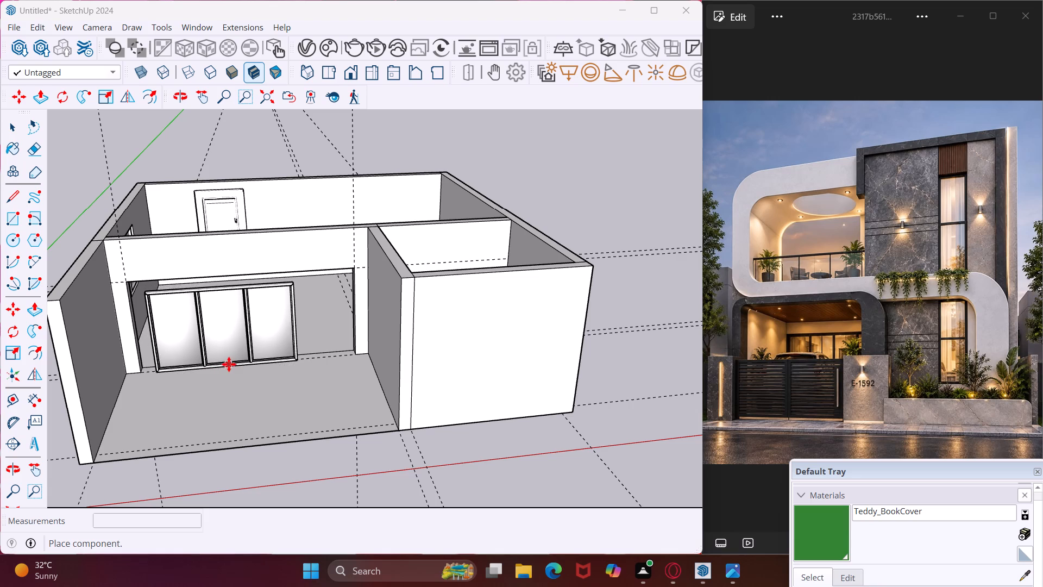
{"action": "scroll", "coordinate": [229, 364], "scroll_direction": "up", "scroll_amount": 11}
{"action": "middle_click_drag", "start_coordinate": [229, 364], "coordinate": [319, 369]}
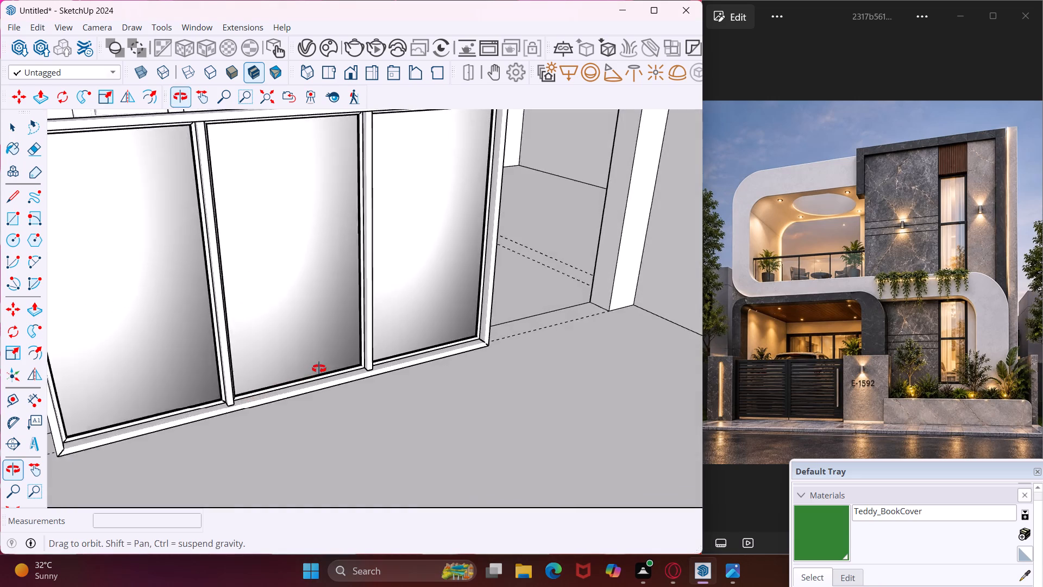
{"action": "middle_click_drag", "start_coordinate": [319, 369], "coordinate": [327, 369]}
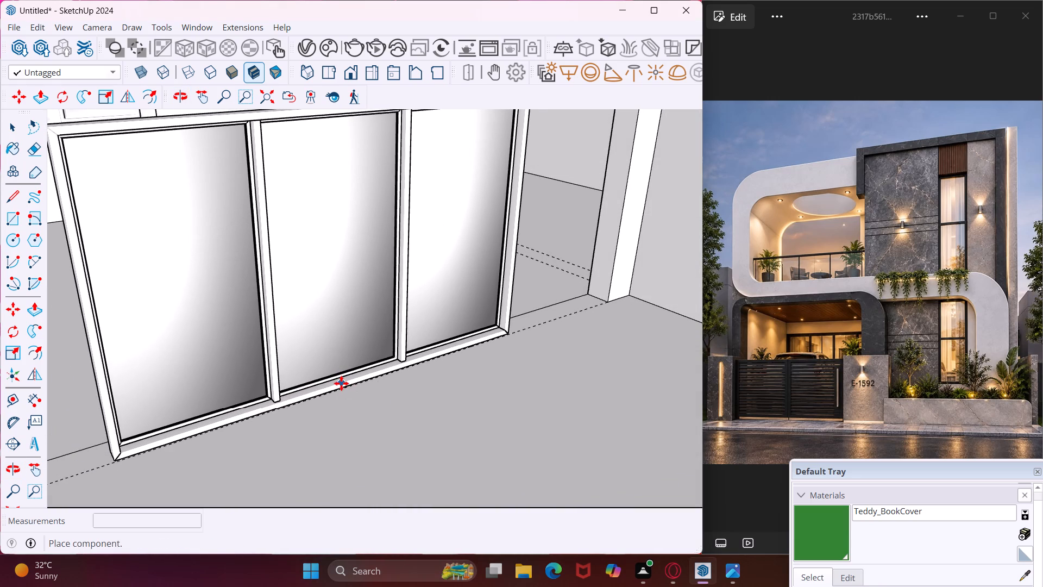
{"action": "left_click", "coordinate": [337, 381]}
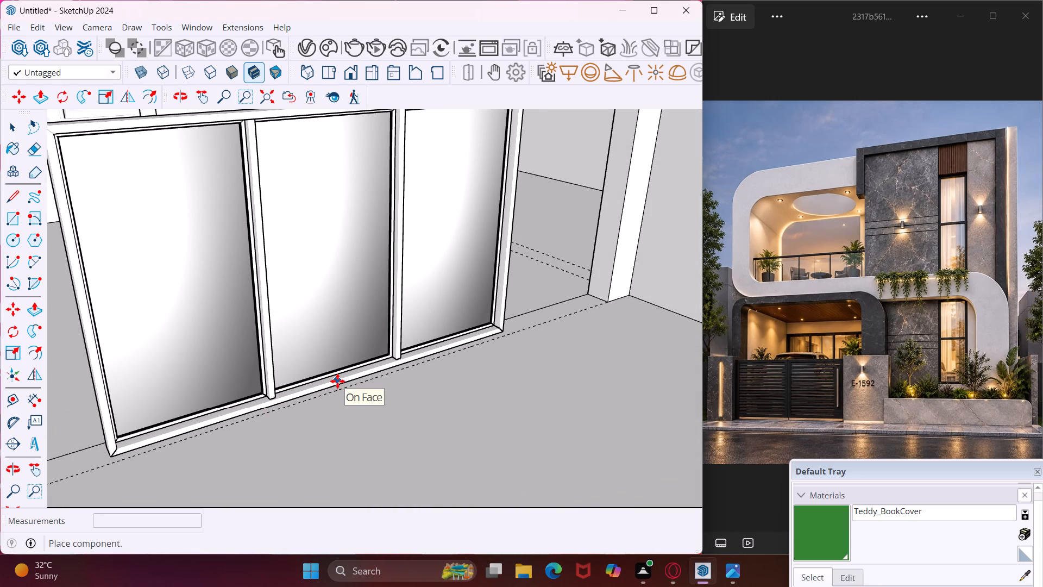
{"action": "key", "text": "Escape"}
{"action": "key", "text": "space"}
Drop the three-panel Window 46-47 on the floor along the wide opening's guide line.
{"action": "left_click", "coordinate": [337, 381]}
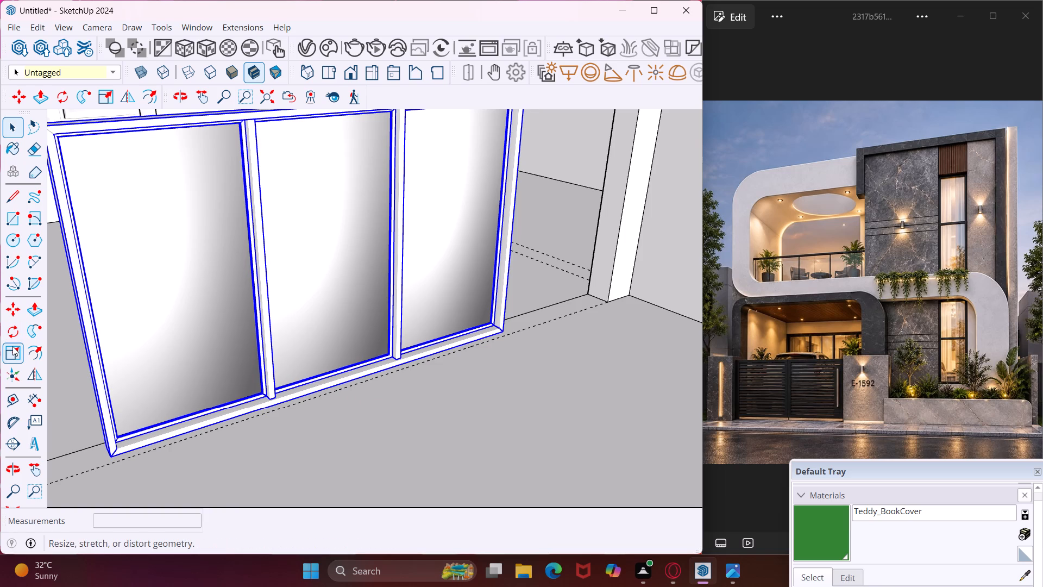
Scale Window 46-47 along the red axis by about 1.13 so its outer edge meets the nearer jamb of the wide opening.
{"action": "left_click", "coordinate": [12, 346]}
{"action": "middle_click_drag", "start_coordinate": [111, 315], "coordinate": [148, 315]}
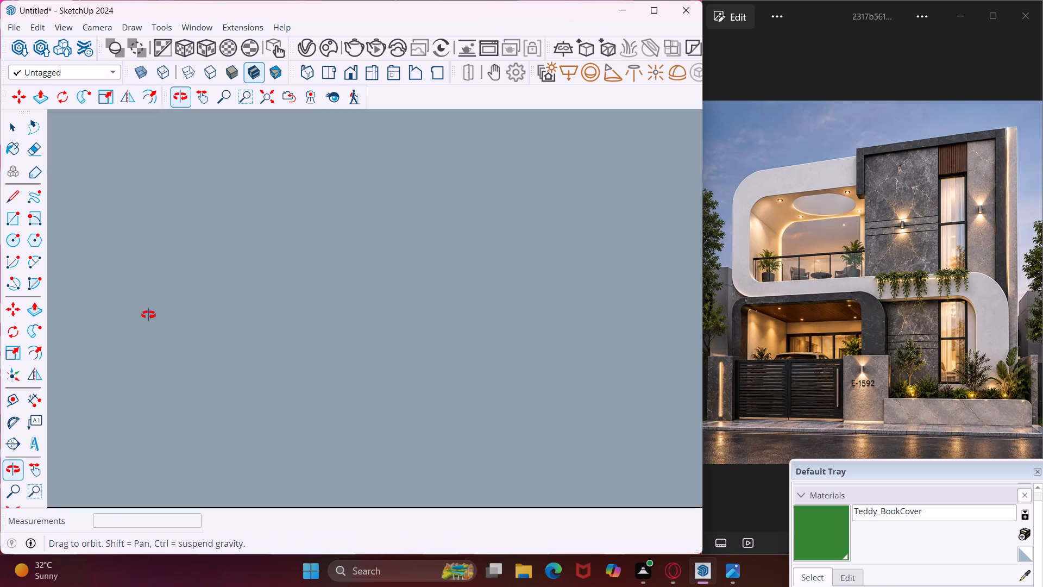
{"action": "middle_click_drag", "start_coordinate": [148, 315], "coordinate": [116, 315]}
{"action": "scroll", "coordinate": [116, 315], "scroll_direction": "up", "scroll_amount": 1}
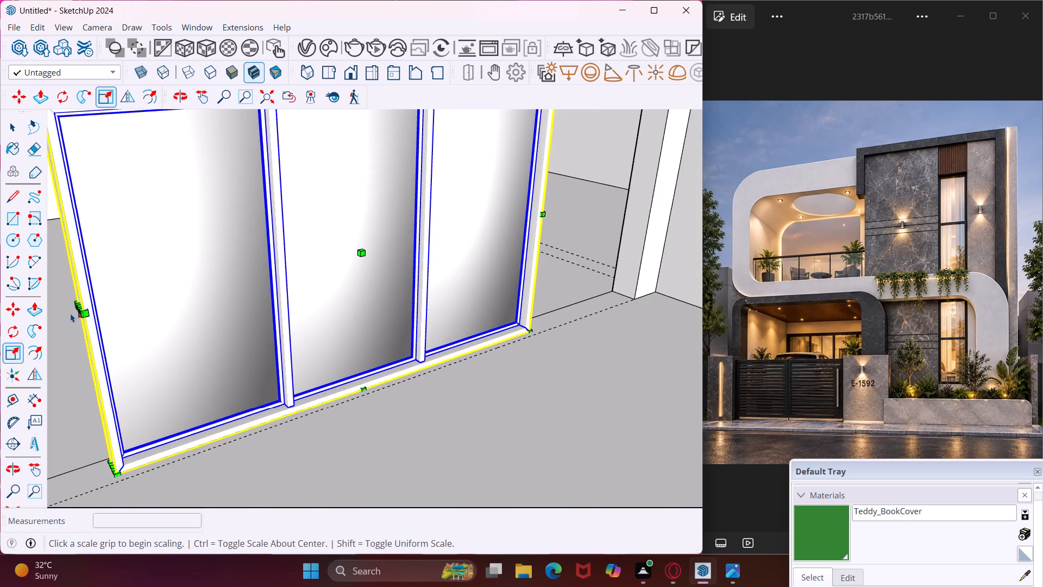
{"action": "scroll", "coordinate": [72, 313], "scroll_direction": "up", "scroll_amount": 5}
{"action": "left_click", "coordinate": [97, 300]}
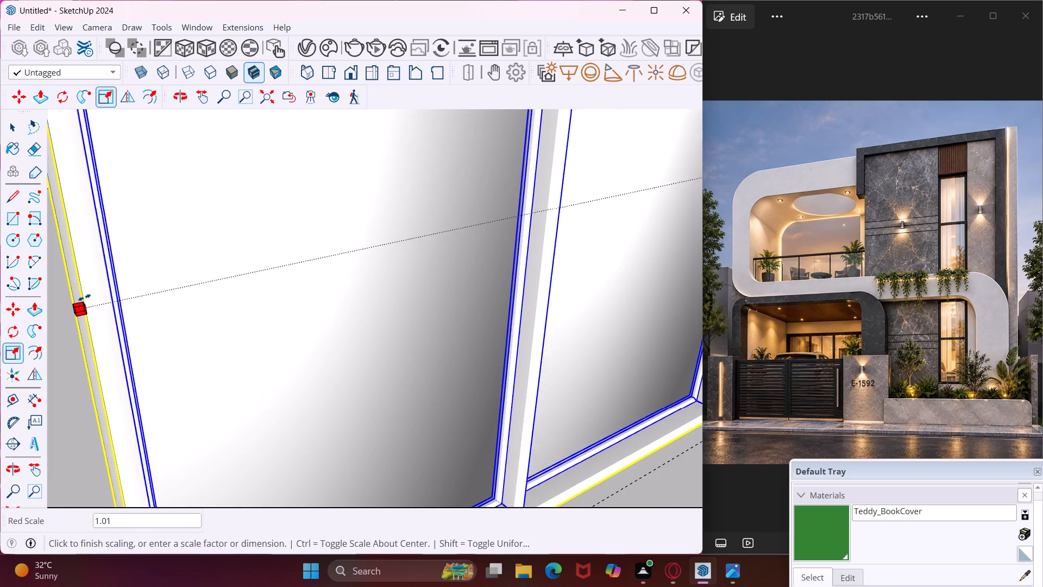
{"action": "scroll", "coordinate": [84, 297], "scroll_direction": "down", "scroll_amount": 17}
{"action": "scroll", "coordinate": [83, 296], "scroll_direction": "down", "scroll_amount": 4}
{"action": "middle_click_drag", "start_coordinate": [83, 296], "coordinate": [47, 295]}
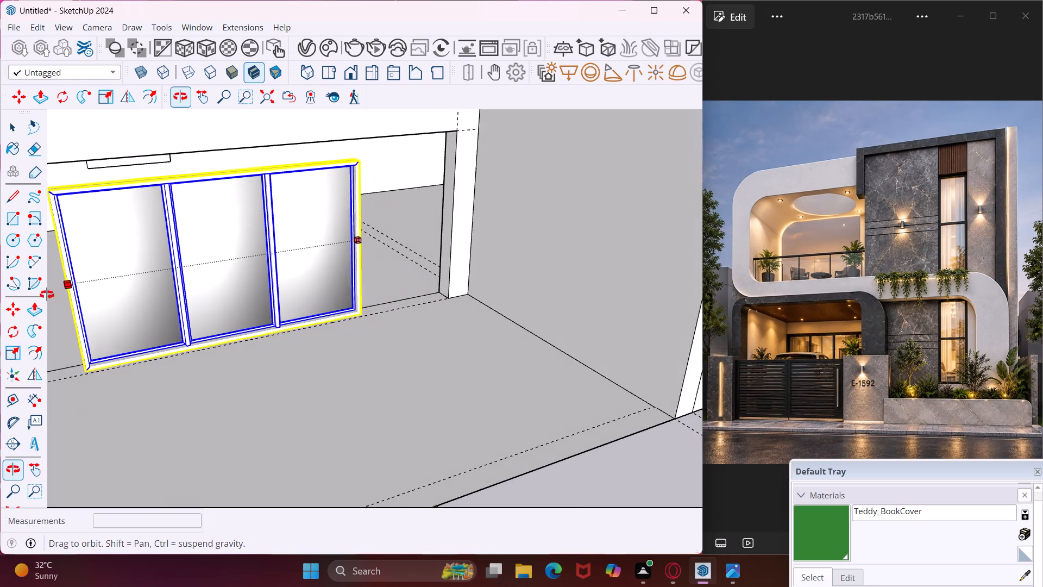
{"action": "middle_click_drag", "start_coordinate": [47, 295], "coordinate": [35, 295]}
{"action": "middle_click_drag", "start_coordinate": [73, 284], "coordinate": [144, 282]}
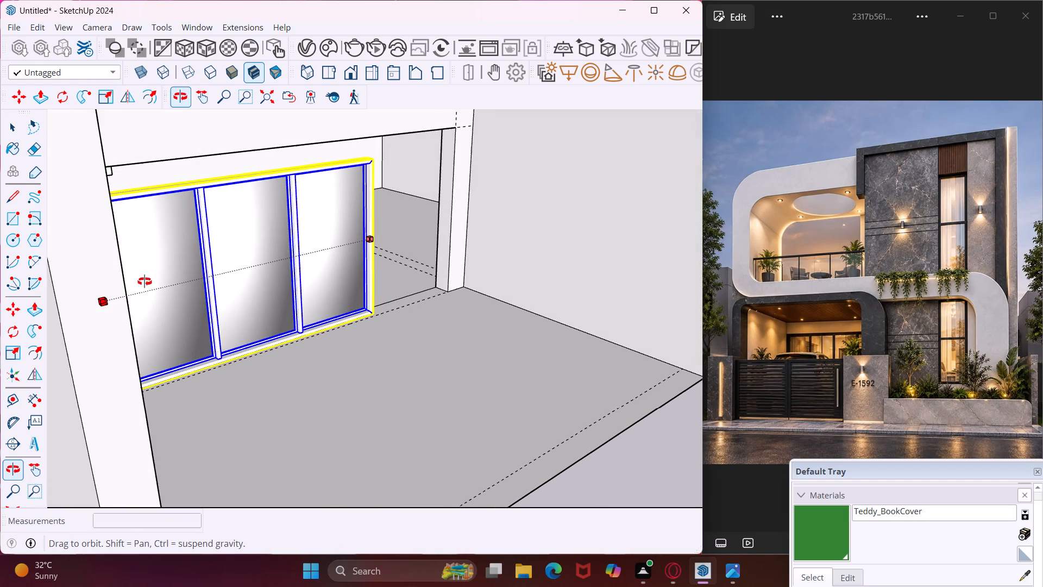
{"action": "middle_click_drag", "start_coordinate": [144, 282], "coordinate": [144, 282]}
{"action": "scroll", "coordinate": [141, 281], "scroll_direction": "down", "scroll_amount": 8}
{"action": "middle_click_drag", "start_coordinate": [145, 282], "coordinate": [136, 282]}
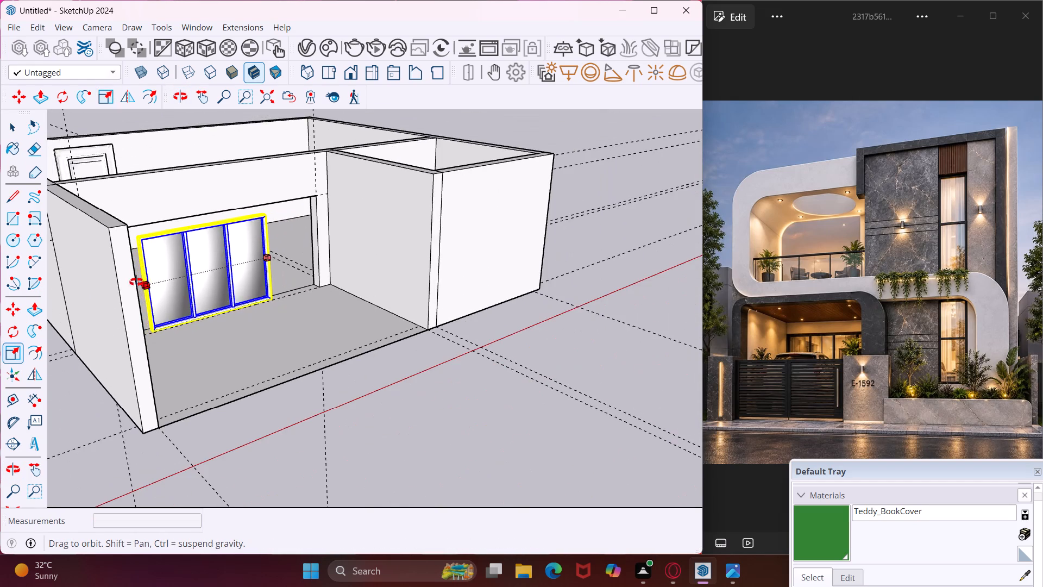
{"action": "middle_click_drag", "start_coordinate": [136, 282], "coordinate": [60, 299]}
{"action": "scroll", "coordinate": [117, 268], "scroll_direction": "up", "scroll_amount": 5}
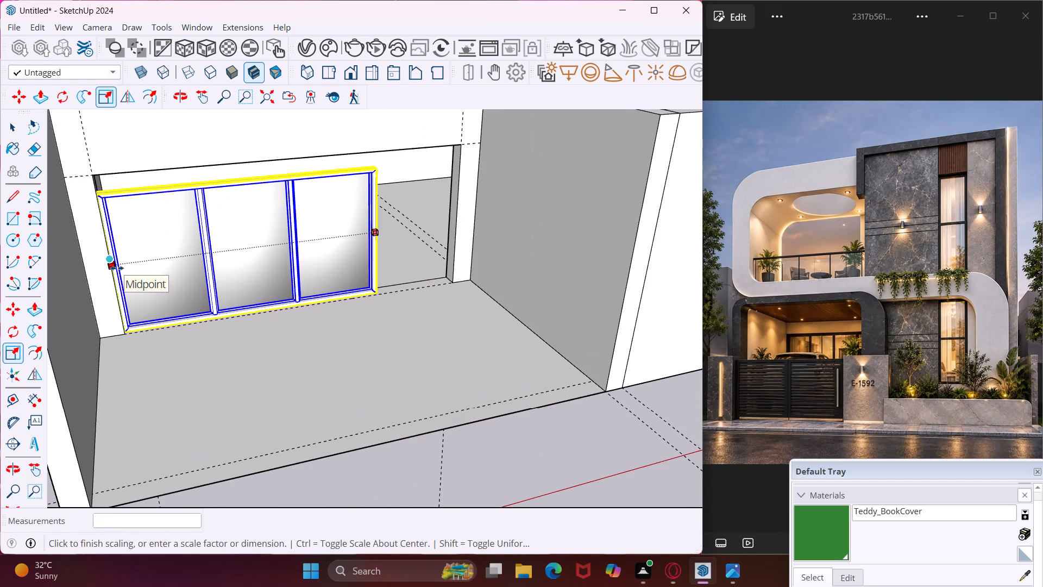
{"action": "left_click", "coordinate": [117, 268]}
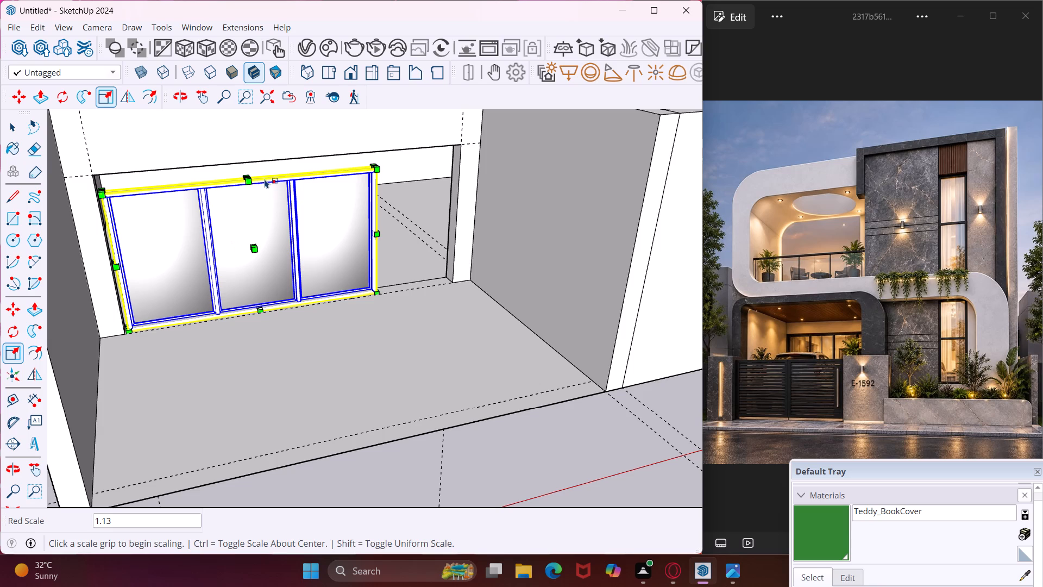
Scale Window 46-47 upward along the blue axis by about 1.14 so its top frame reaches the opening's lintel.
{"action": "scroll", "coordinate": [252, 175], "scroll_direction": "up", "scroll_amount": 7}
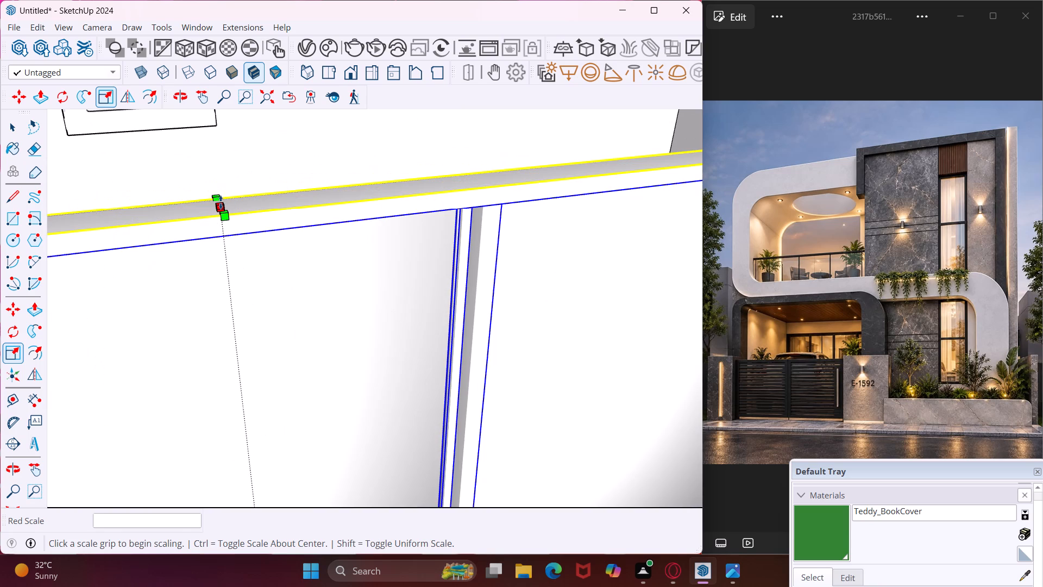
{"action": "left_click", "coordinate": [221, 202]}
{"action": "scroll", "coordinate": [217, 176], "scroll_direction": "down", "scroll_amount": 9}
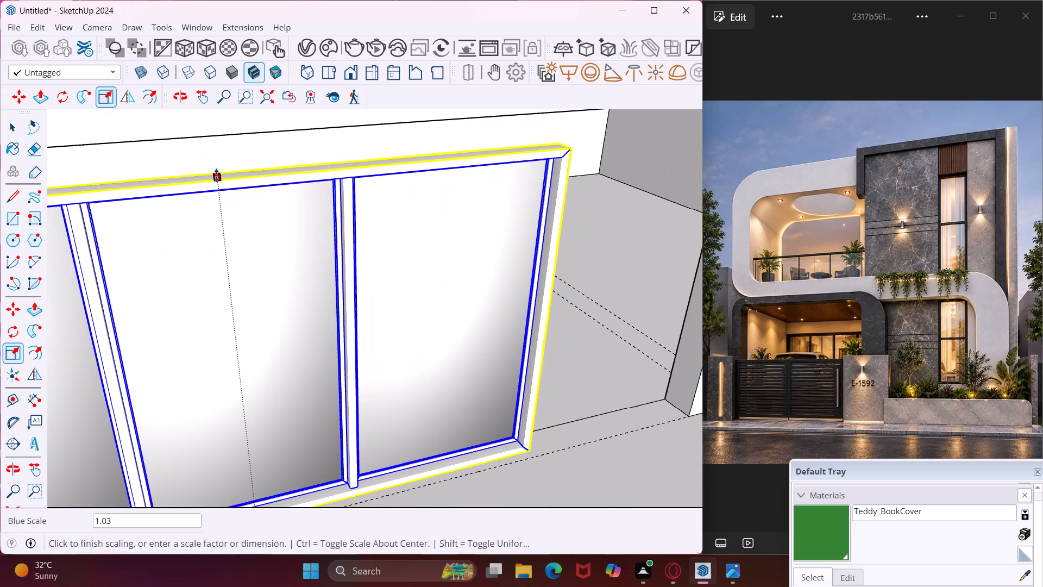
{"action": "left_click", "coordinate": [217, 128]}
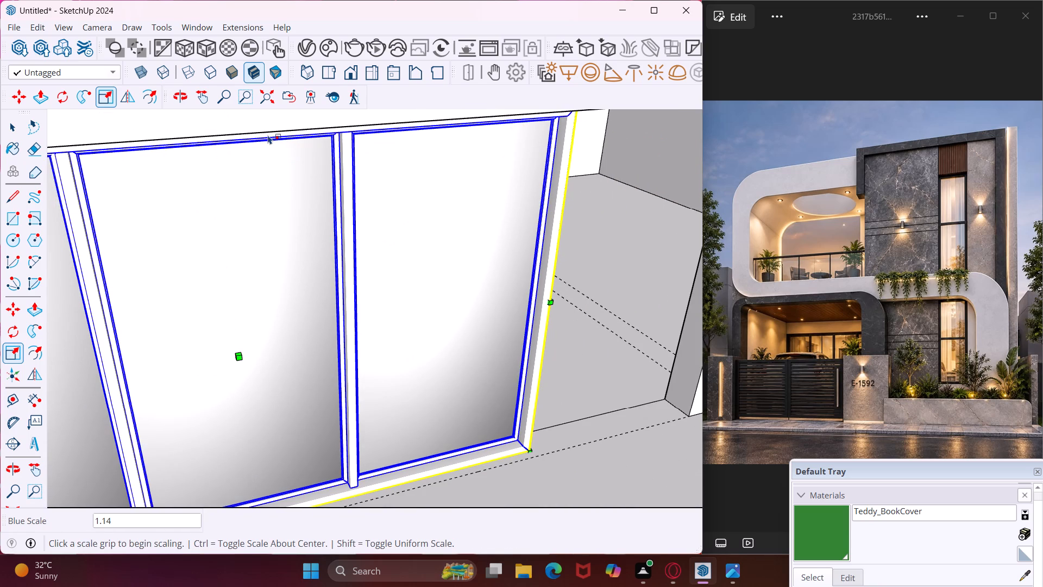
Scale Window 46-47 along the red axis by about 1.35 so its free side reaches the opposite jamb of the wide opening.
{"action": "middle_click_drag", "start_coordinate": [418, 141], "coordinate": [268, 146]}
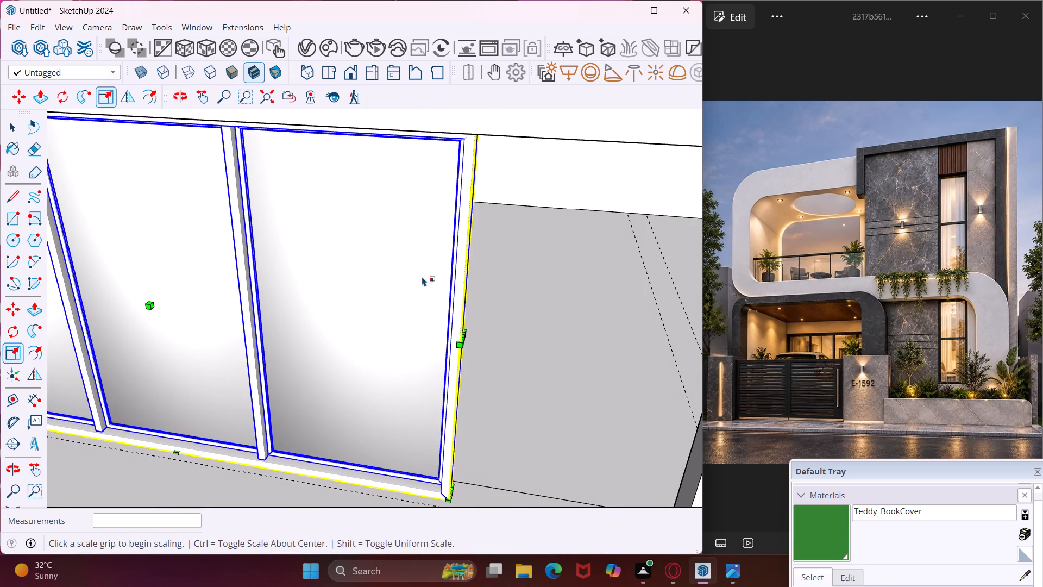
{"action": "scroll", "coordinate": [462, 335], "scroll_direction": "up", "scroll_amount": 6}
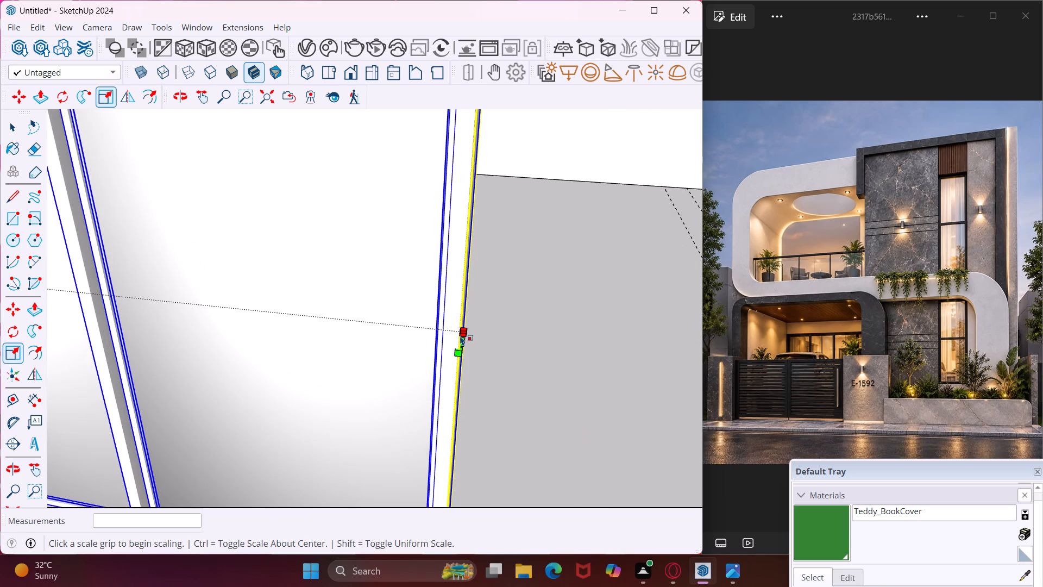
{"action": "left_click", "coordinate": [460, 338]}
{"action": "scroll", "coordinate": [423, 324], "scroll_direction": "down", "scroll_amount": 11}
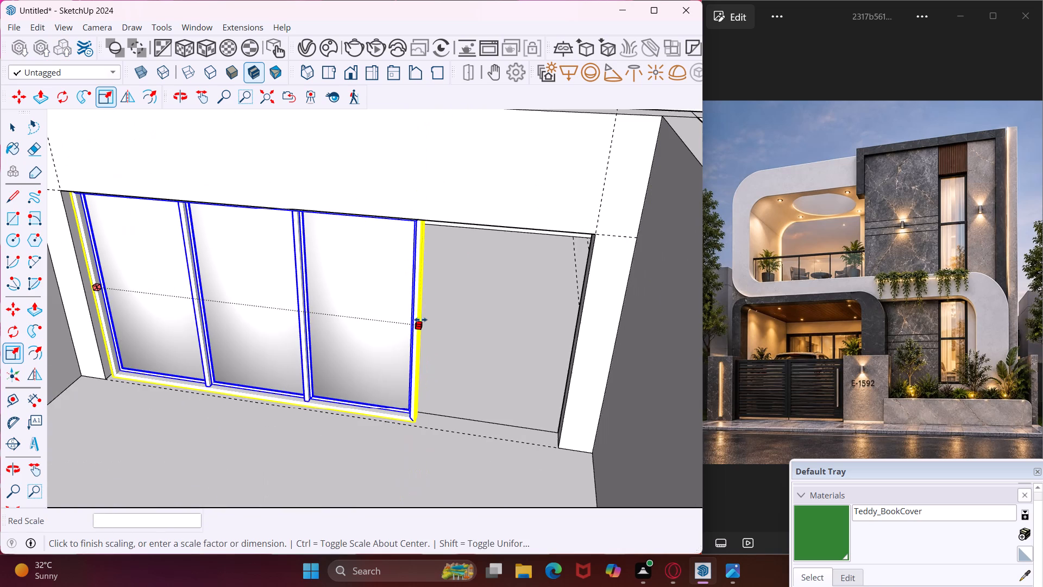
{"action": "middle_click_drag", "start_coordinate": [419, 318], "coordinate": [500, 298]}
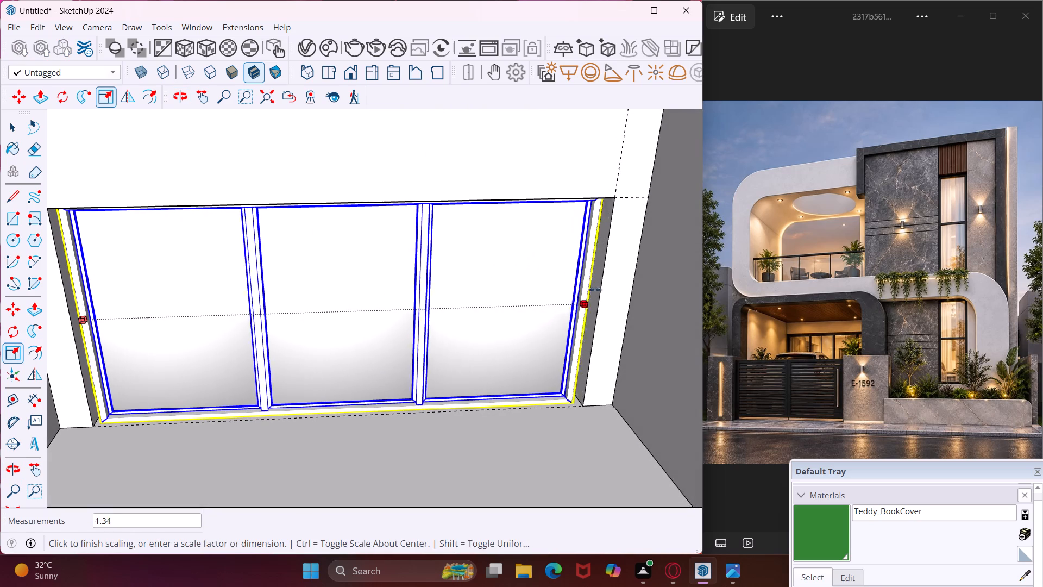
{"action": "left_click", "coordinate": [602, 288]}
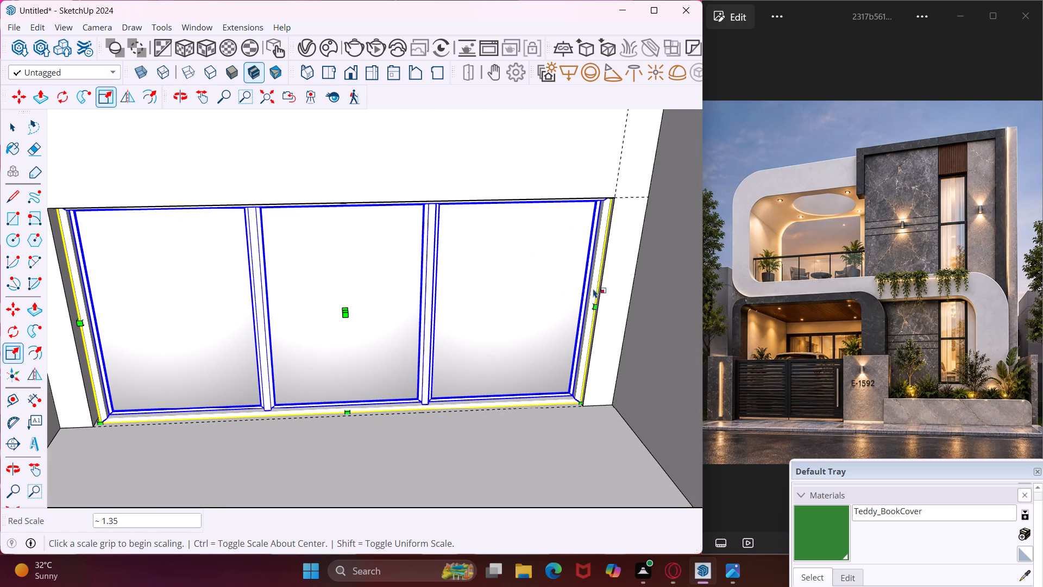
{"action": "key", "text": "Escape"}
{"action": "key", "text": "space"}
Place an omni light on the floor of the large rear room, near the wall with the wide window.
{"action": "middle_click_drag", "start_coordinate": [448, 301], "coordinate": [448, 293]}
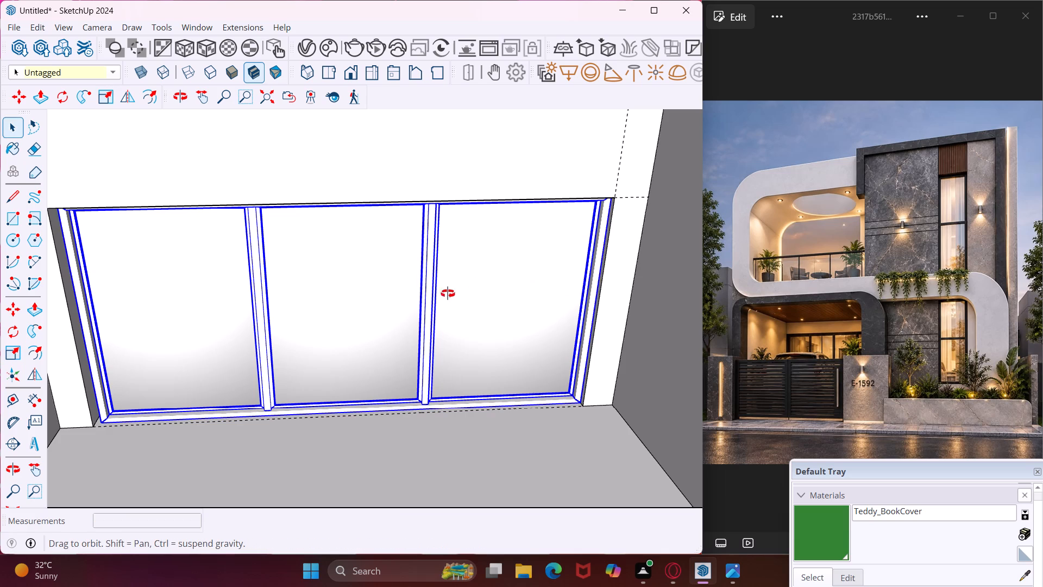
{"action": "middle_click_drag", "start_coordinate": [448, 293], "coordinate": [232, 439]}
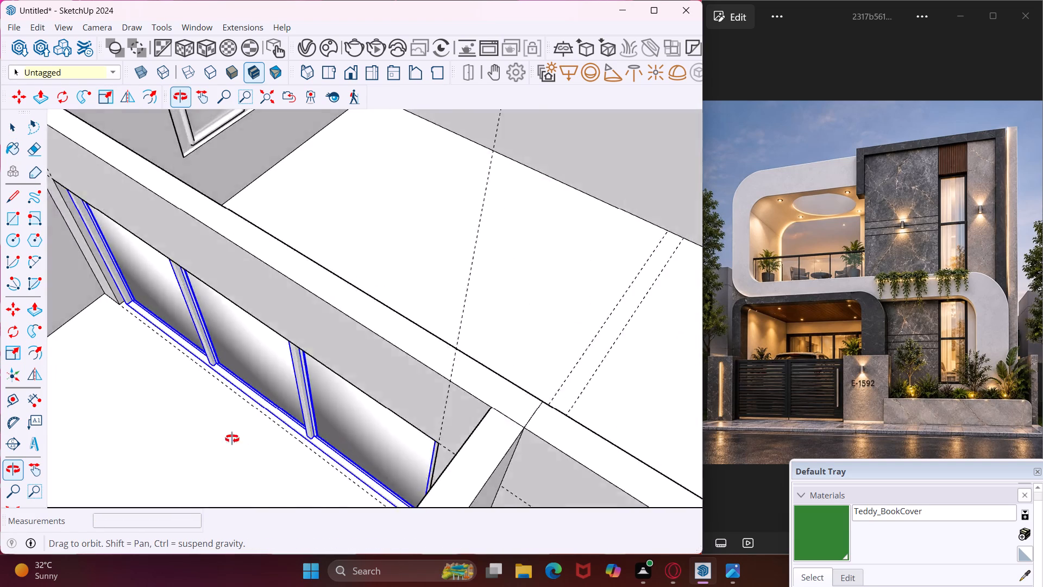
{"action": "middle_click_drag", "start_coordinate": [232, 439], "coordinate": [220, 439]}
{"action": "scroll", "coordinate": [216, 423], "scroll_direction": "down", "scroll_amount": 7}
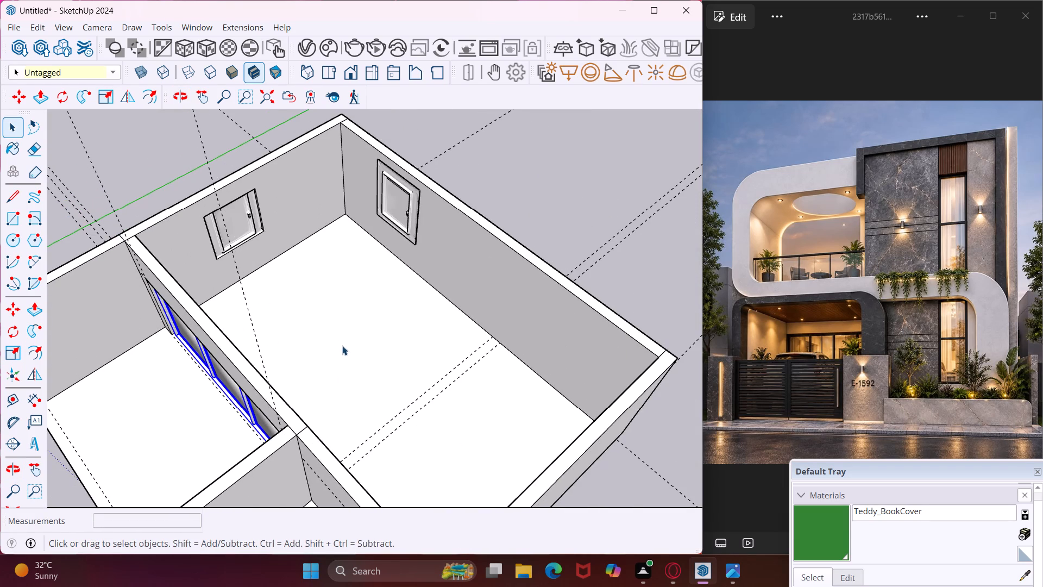
{"action": "scroll", "coordinate": [343, 345], "scroll_direction": "up", "scroll_amount": 3}
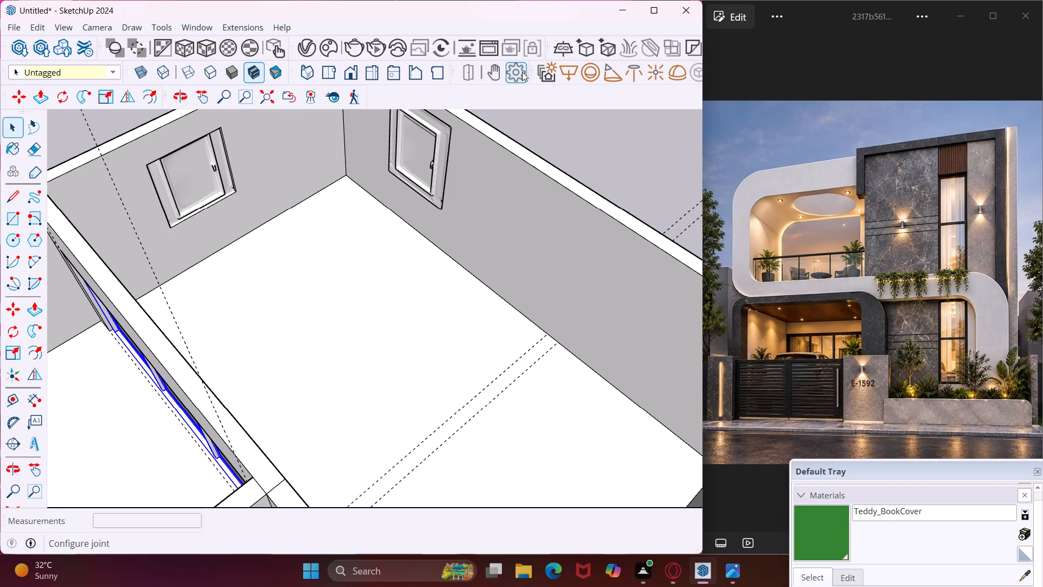
{"action": "left_click", "coordinate": [650, 72]}
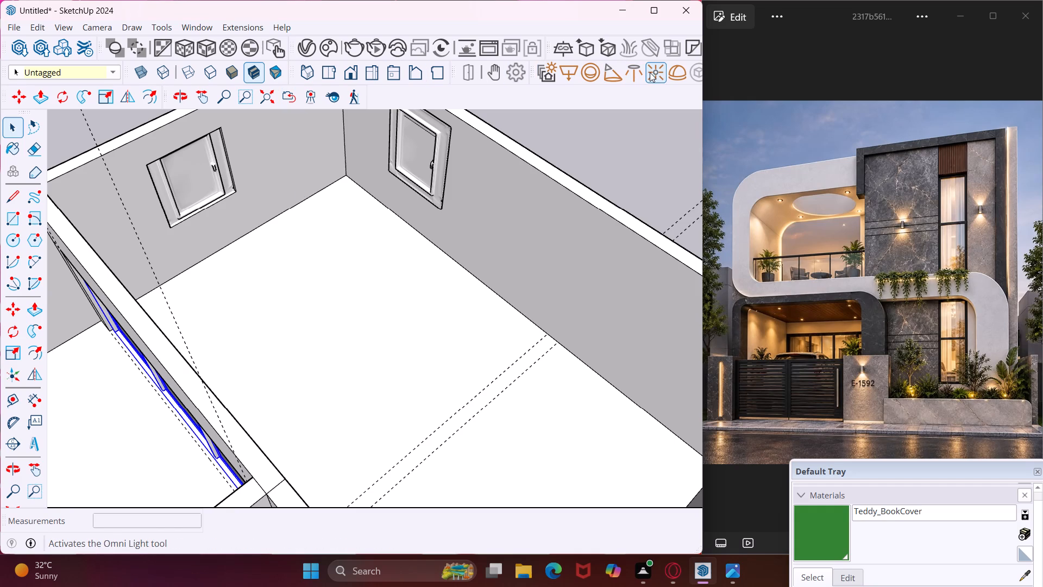
{"action": "left_click", "coordinate": [280, 277]}
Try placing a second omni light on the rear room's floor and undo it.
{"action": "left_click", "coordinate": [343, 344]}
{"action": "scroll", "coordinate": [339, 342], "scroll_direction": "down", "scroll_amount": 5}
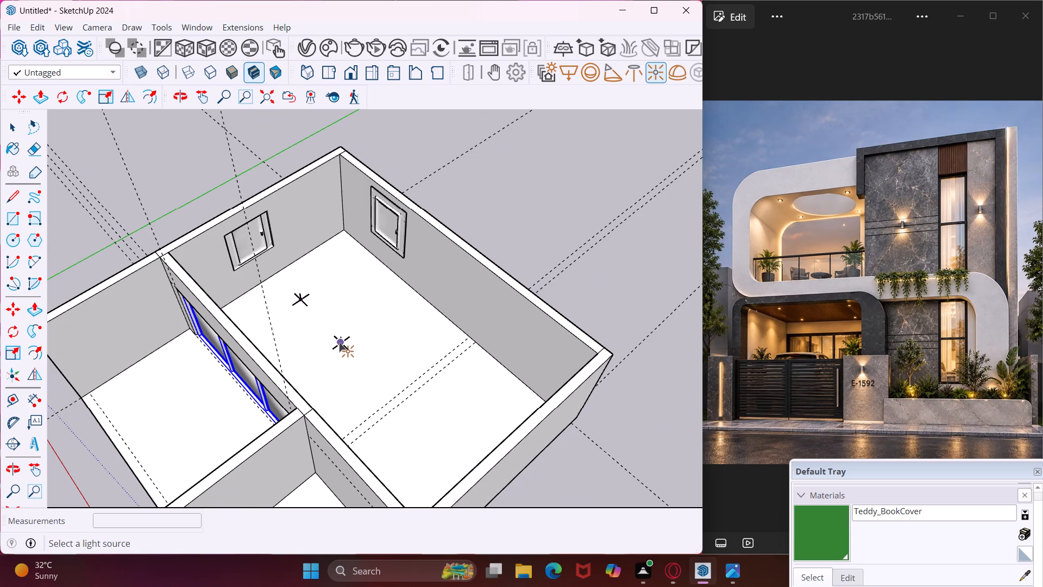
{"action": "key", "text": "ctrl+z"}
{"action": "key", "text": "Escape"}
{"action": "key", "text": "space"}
Move the omni light straight up about 4' 6" above the rear room's floor.
{"action": "left_click", "coordinate": [301, 298]}
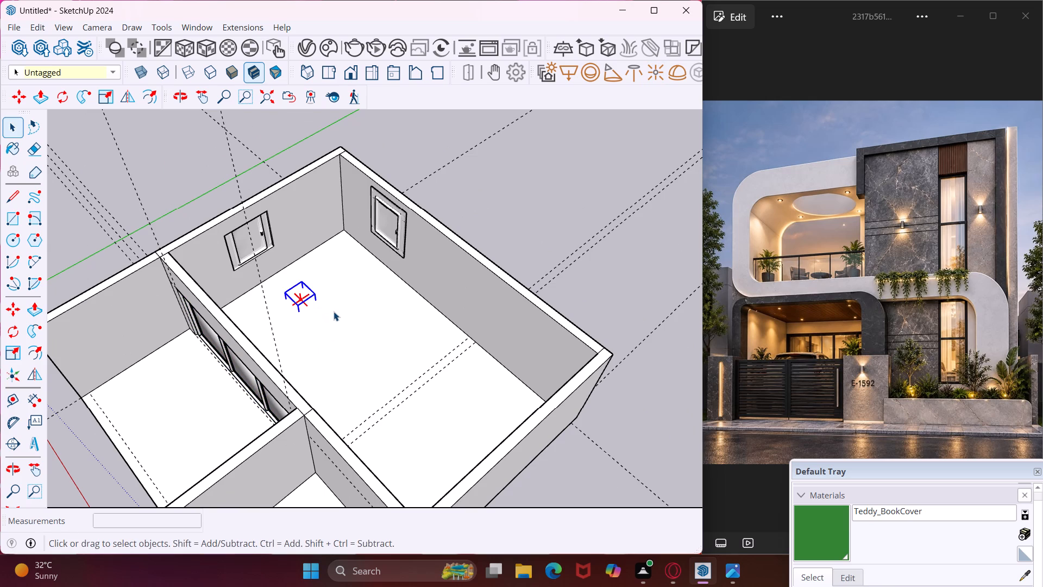
{"action": "key", "text": "m"}
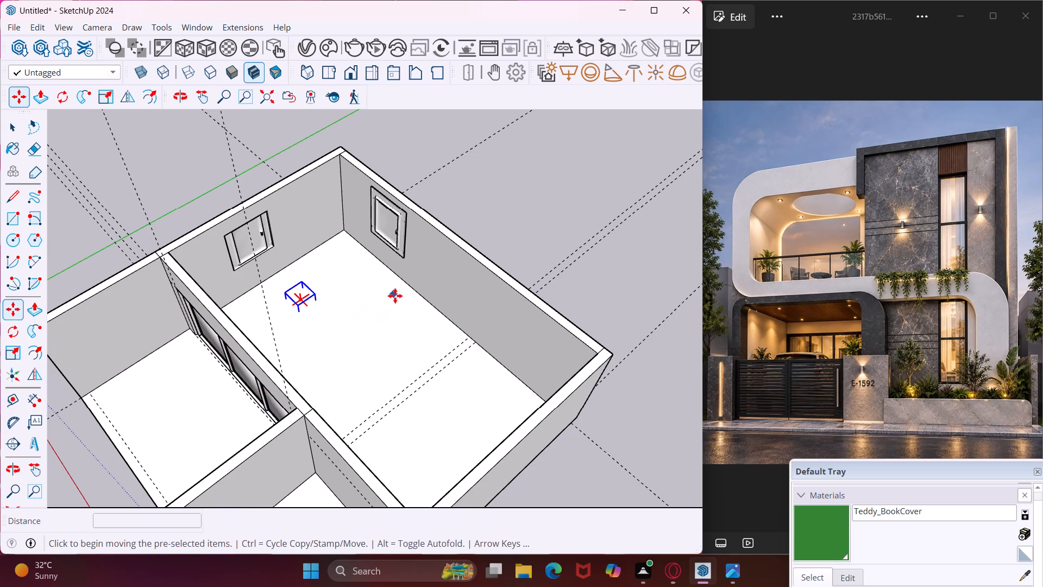
{"action": "left_click", "coordinate": [409, 289]}
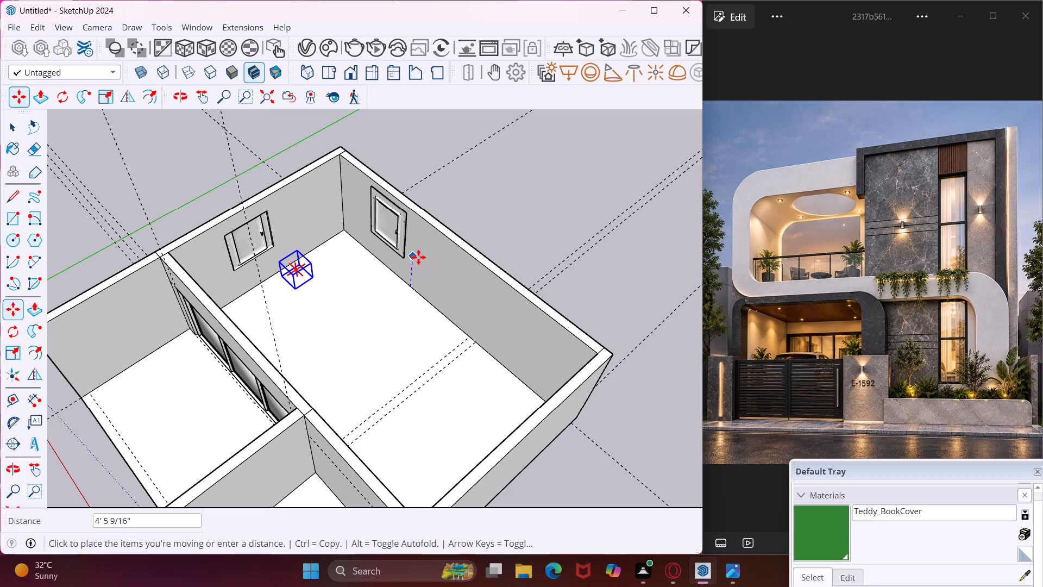
{"action": "left_click", "coordinate": [418, 257]}
Copy the omni light three times along the red axis across the rear room, at successive distances of about 5', 4' 8" and 7' 2".
{"action": "middle_click_drag", "start_coordinate": [346, 316], "coordinate": [459, 282]}
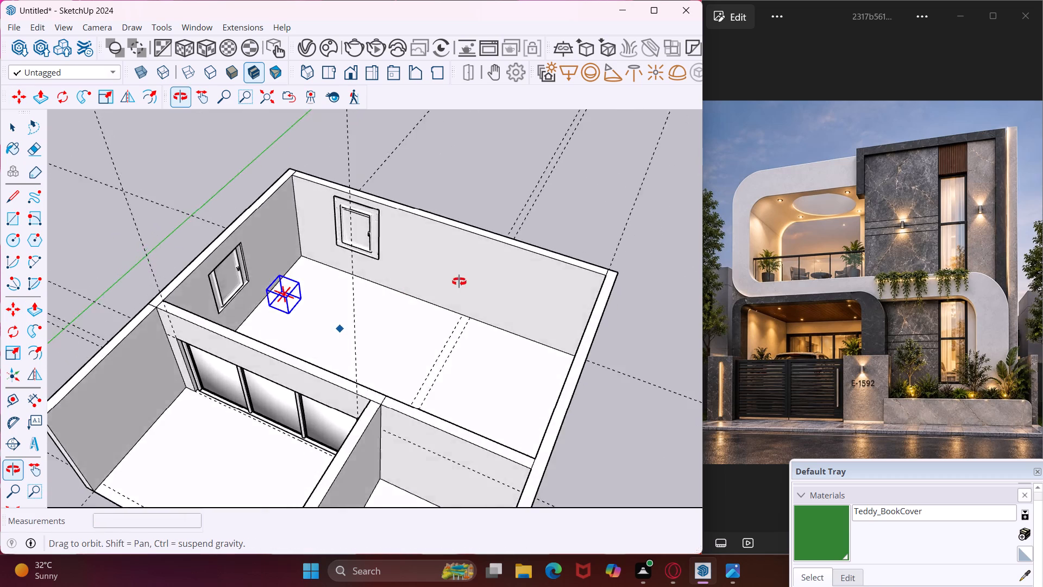
{"action": "middle_click_drag", "start_coordinate": [459, 282], "coordinate": [518, 249]}
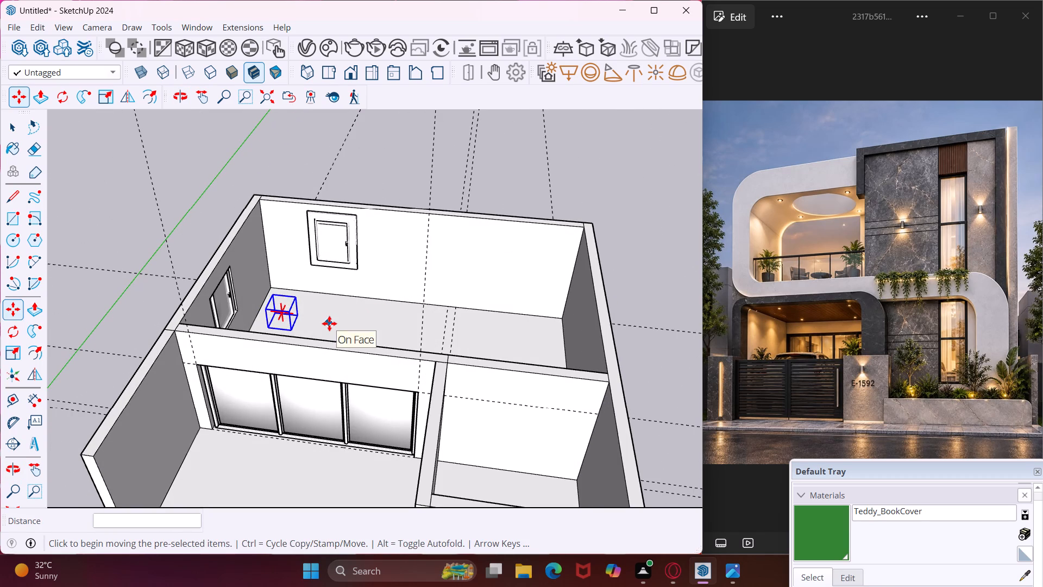
{"action": "left_click", "coordinate": [329, 323]}
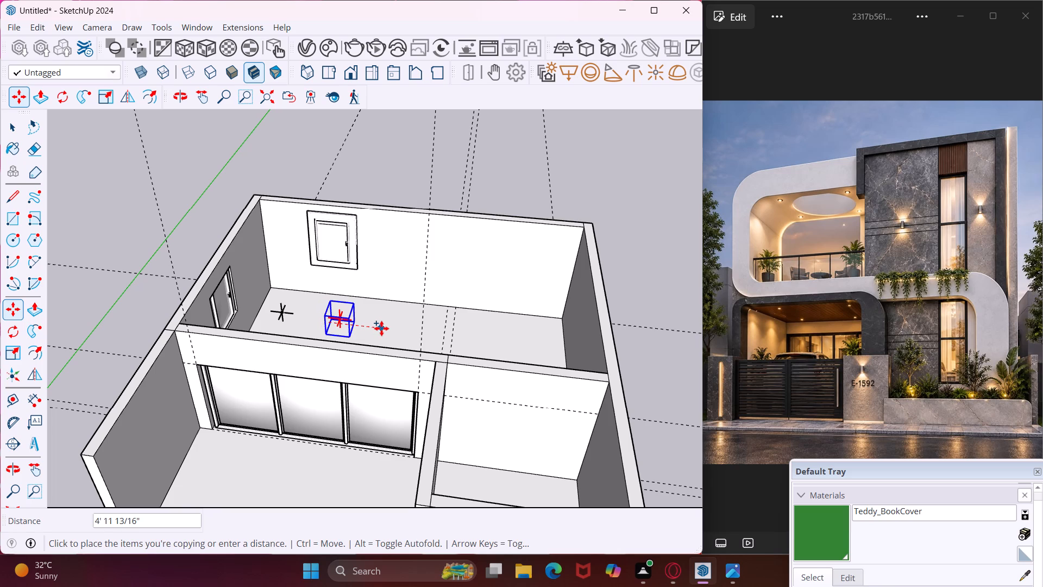
{"action": "left_click", "coordinate": [381, 328]}
{"action": "left_click", "coordinate": [381, 328]}
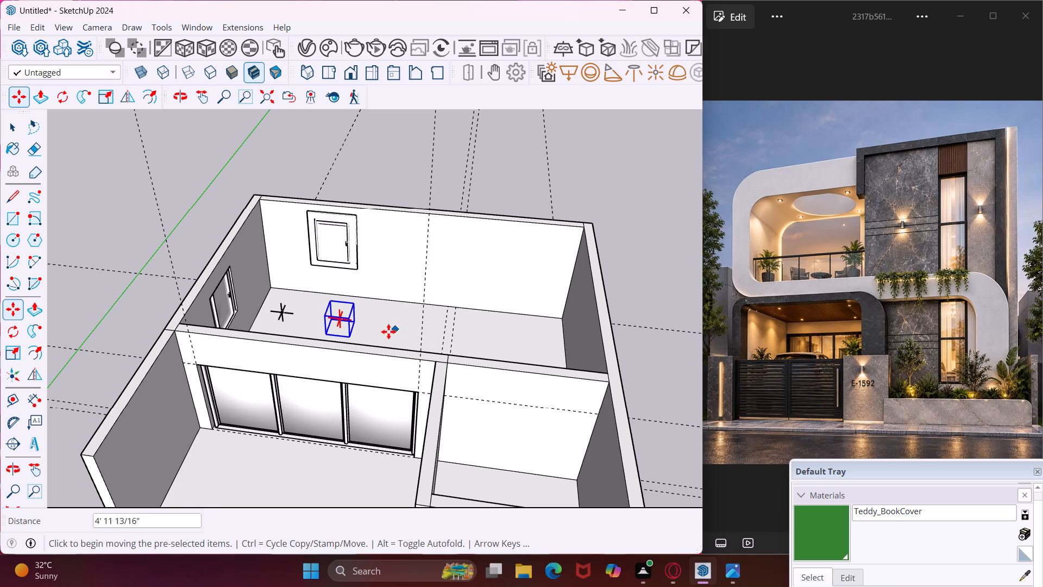
{"action": "left_click", "coordinate": [365, 332]}
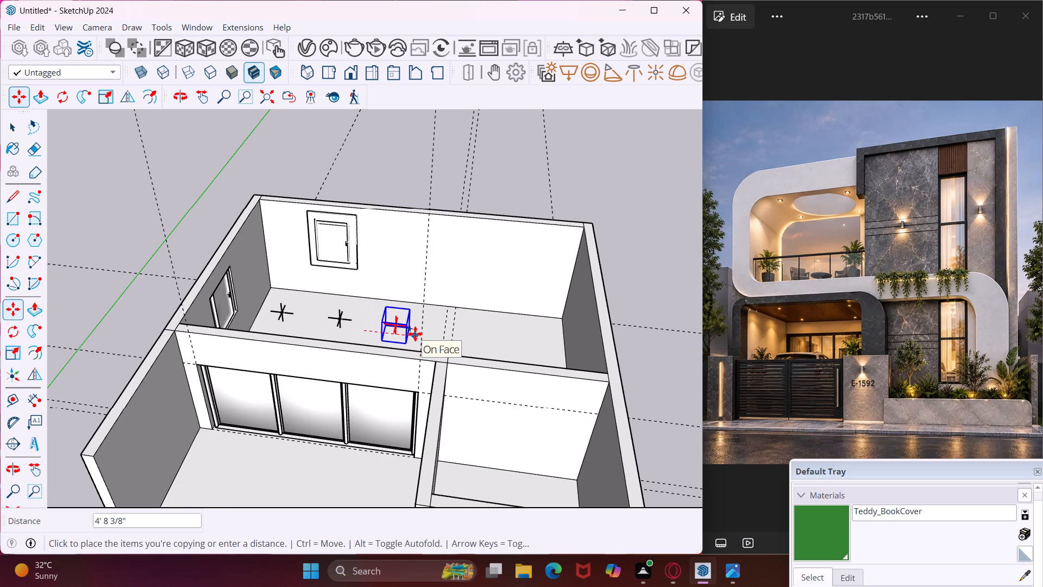
{"action": "left_click", "coordinate": [415, 334]}
{"action": "left_click", "coordinate": [433, 338]}
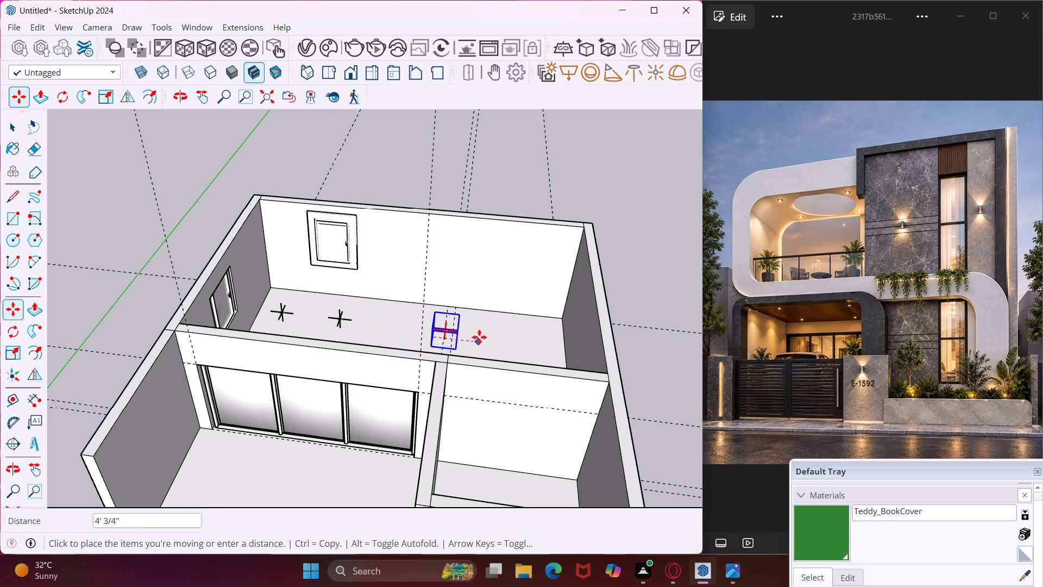
{"action": "left_click", "coordinate": [514, 343]}
Copy the last omni light about 15' 1 1/2" along the green axis into the smaller front room beside the wide-window bay.
{"action": "left_click", "coordinate": [514, 343]}
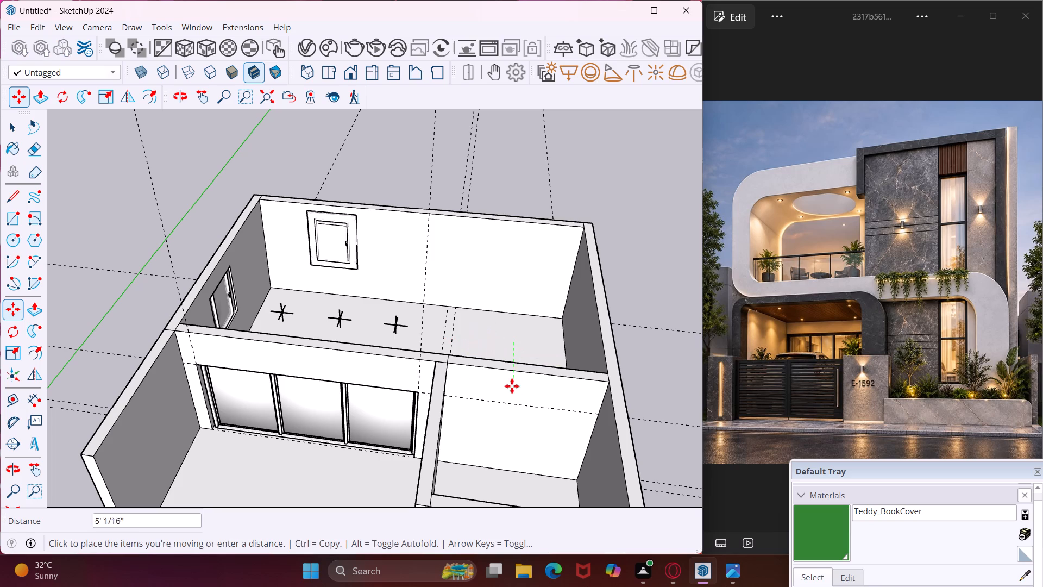
{"action": "left_click", "coordinate": [510, 482]}
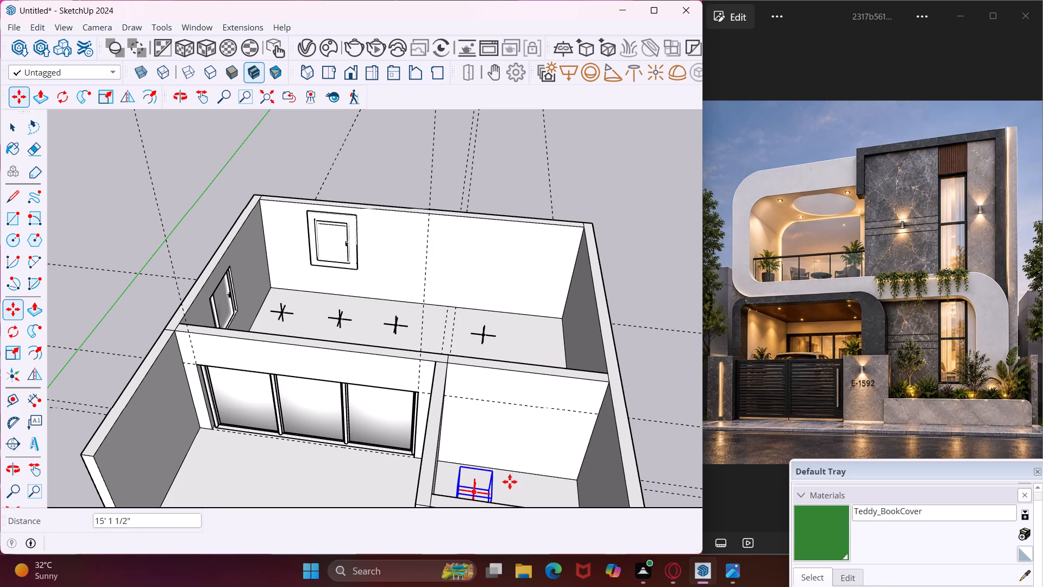
{"action": "middle_click_drag", "start_coordinate": [510, 482], "coordinate": [228, 460]}
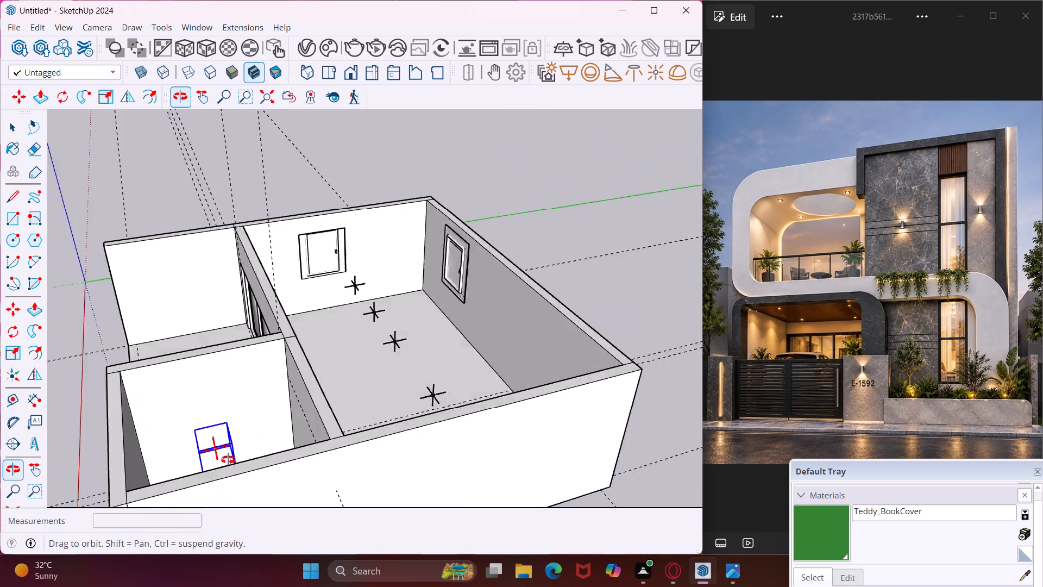
Copy the omni light about 3' across the floor of the smaller front room.
{"action": "middle_click_drag", "start_coordinate": [228, 460], "coordinate": [186, 474]}
{"action": "scroll", "coordinate": [180, 459], "scroll_direction": "up", "scroll_amount": 4}
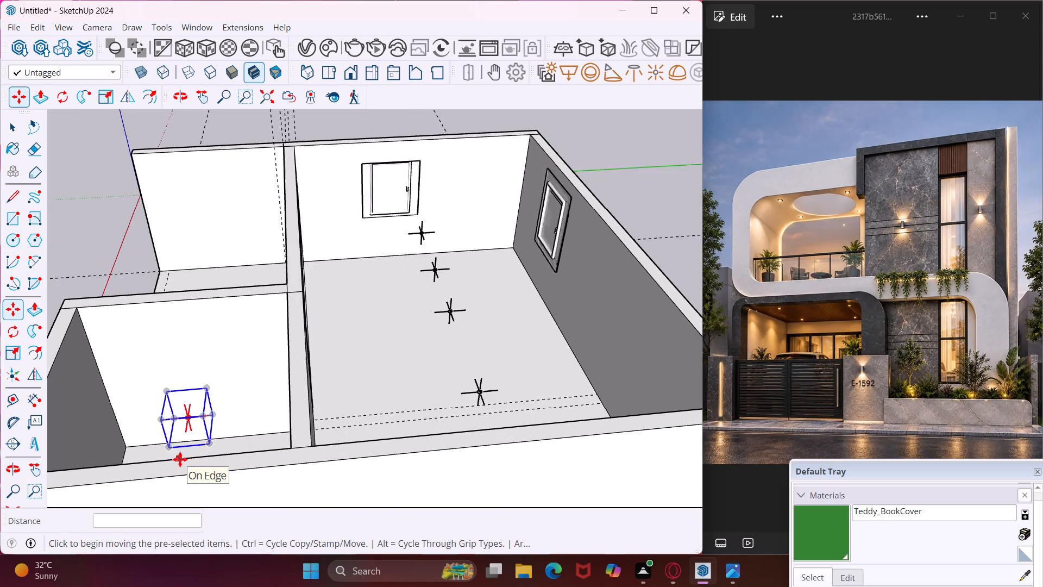
{"action": "scroll", "coordinate": [180, 459], "scroll_direction": "up", "scroll_amount": 2}
{"action": "middle_click_drag", "start_coordinate": [180, 459], "coordinate": [59, 520]}
{"action": "left_click", "coordinate": [169, 389]}
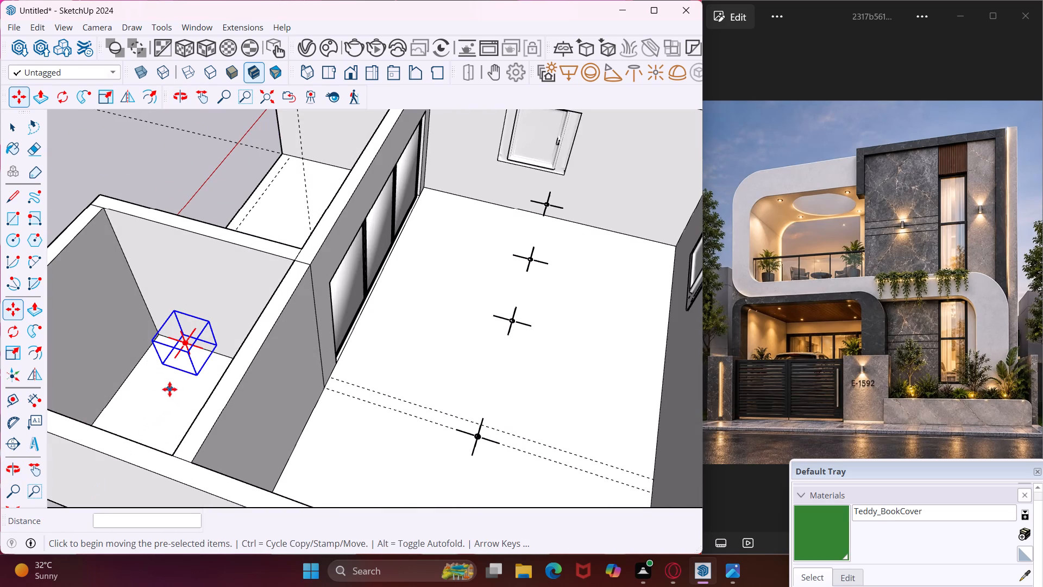
{"action": "left_click", "coordinate": [133, 431]}
Copy the new omni light about 1' 9" further along in the smaller front room.
{"action": "middle_click_drag", "start_coordinate": [134, 430], "coordinate": [204, 410]}
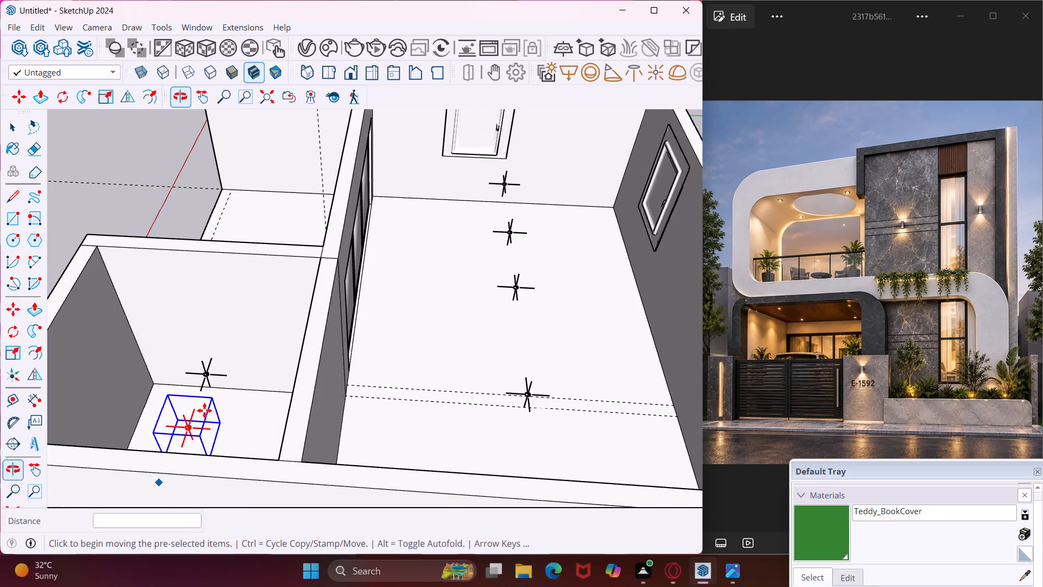
{"action": "scroll", "coordinate": [204, 410], "scroll_direction": "up", "scroll_amount": 4}
{"action": "left_click", "coordinate": [256, 420]}
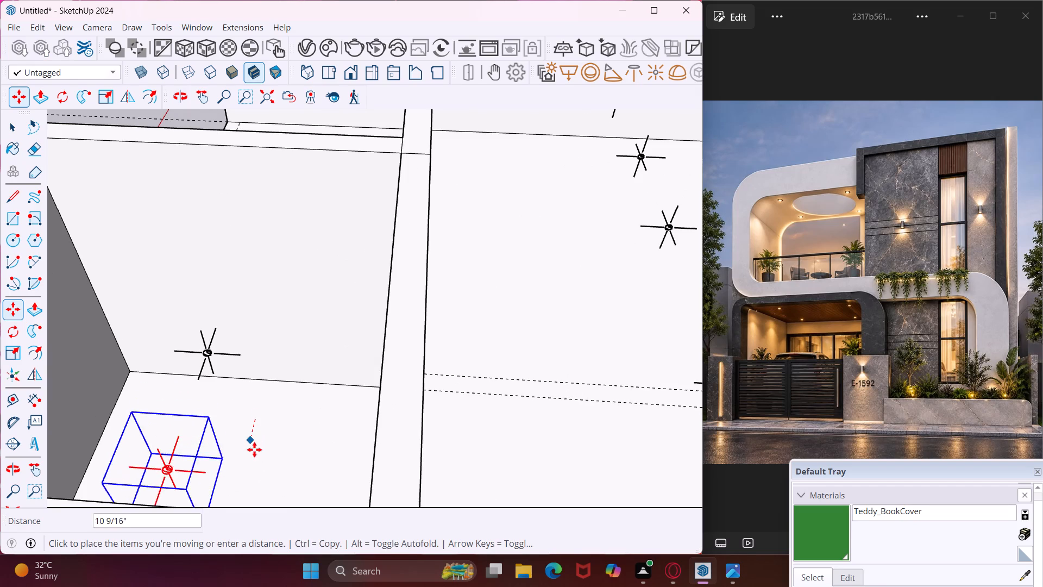
{"action": "left_click", "coordinate": [251, 465]}
{"action": "key", "text": "Escape"}
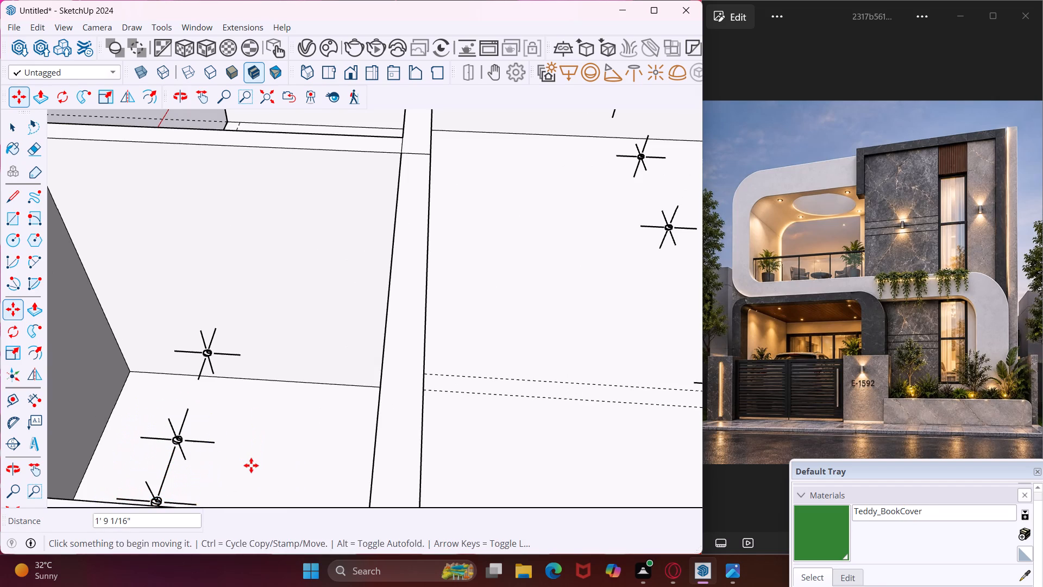
{"action": "key", "text": "space"}
Draw a rectangle about 2' 8" by 8' 1 1/2" on the smaller front room's outer front wall, reaching its top edge.
{"action": "scroll", "coordinate": [251, 464], "scroll_direction": "up", "scroll_amount": 1}
{"action": "middle_click_drag", "start_coordinate": [251, 464], "coordinate": [543, 370]}
{"action": "scroll", "coordinate": [480, 363], "scroll_direction": "down", "scroll_amount": 5}
{"action": "scroll", "coordinate": [433, 370], "scroll_direction": "down", "scroll_amount": 9}
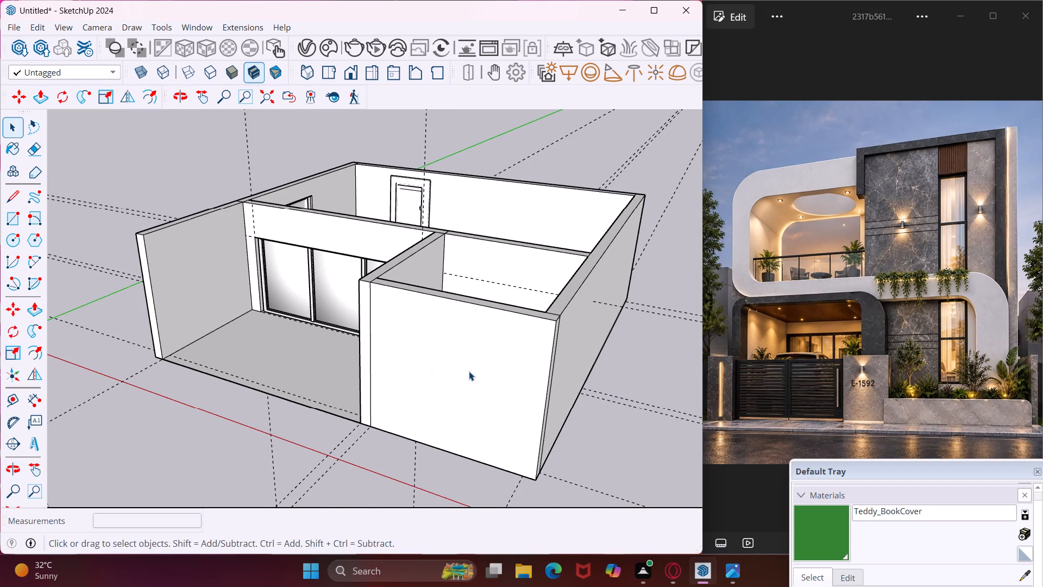
{"action": "middle_click_drag", "start_coordinate": [469, 371], "coordinate": [506, 361]}
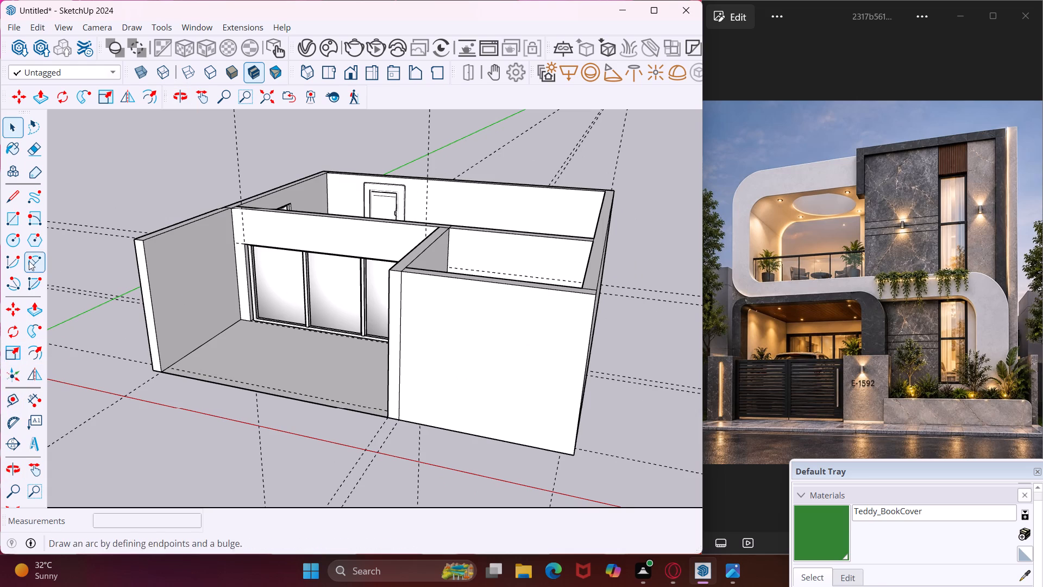
{"action": "left_click", "coordinate": [18, 228]}
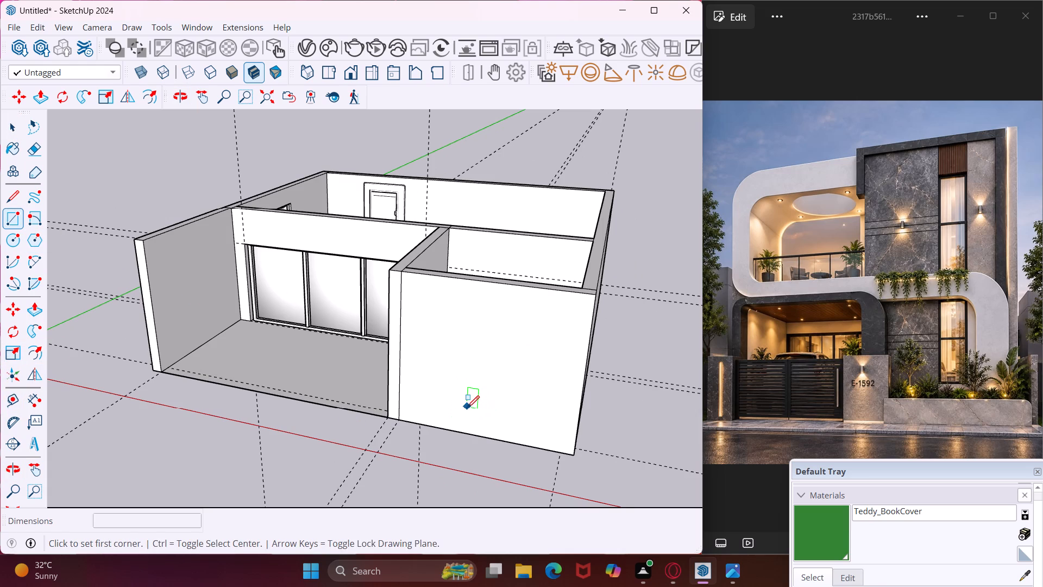
{"action": "left_click", "coordinate": [463, 408]}
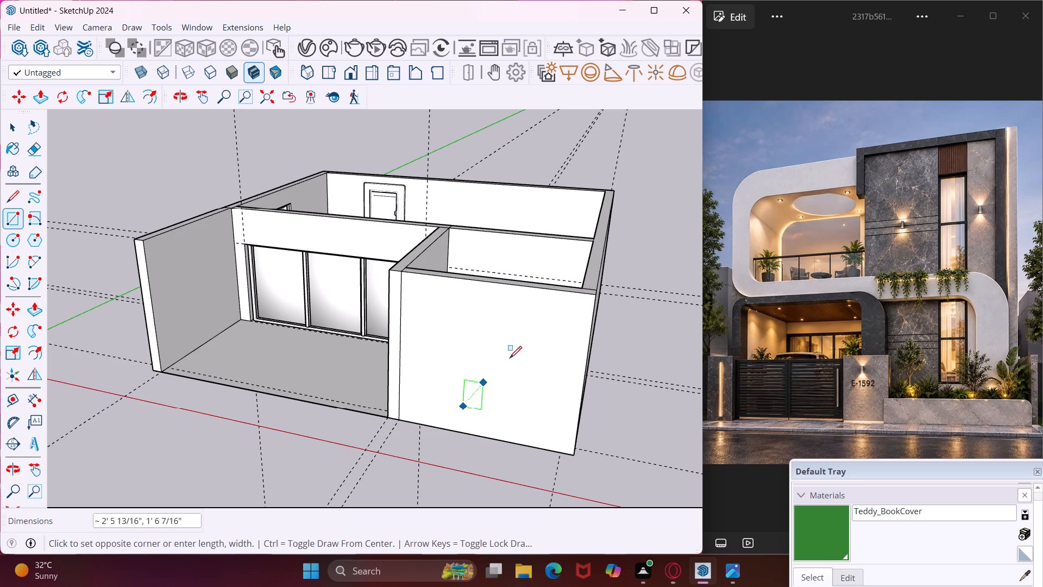
{"action": "left_click", "coordinate": [519, 289]}
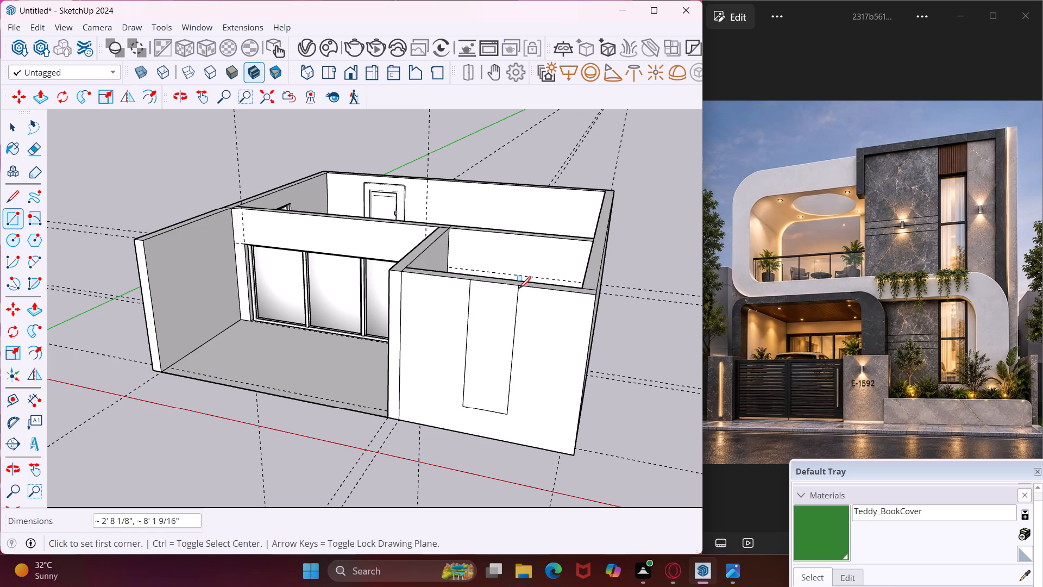
{"action": "key", "text": "Escape"}
{"action": "key", "text": "space"}
Push the tall rectangle 9" through the wall to cut a window opening in the smaller front room.
{"action": "middle_click_drag", "start_coordinate": [510, 299], "coordinate": [476, 336]}
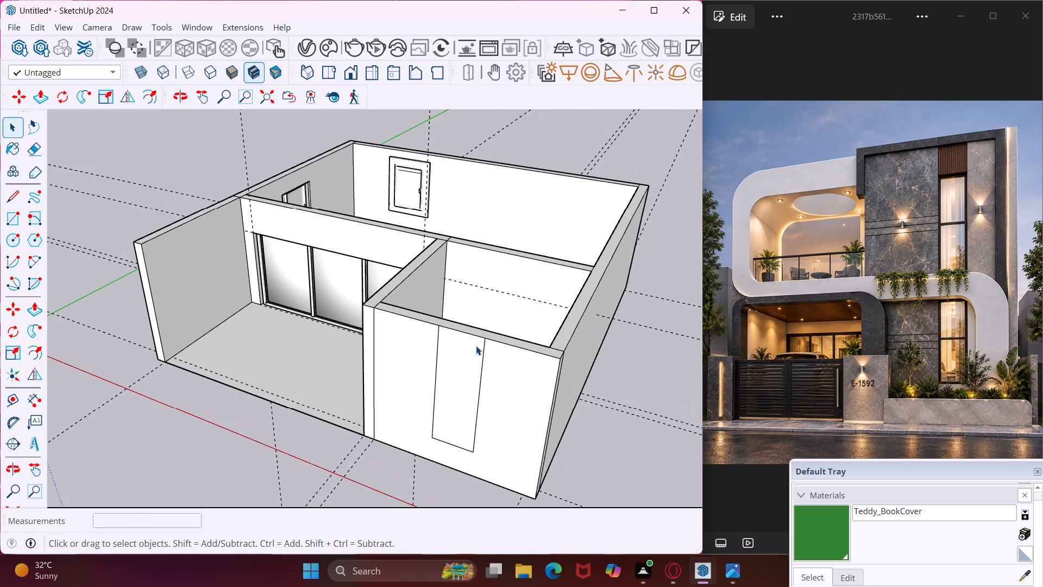
{"action": "left_click", "coordinate": [476, 348]}
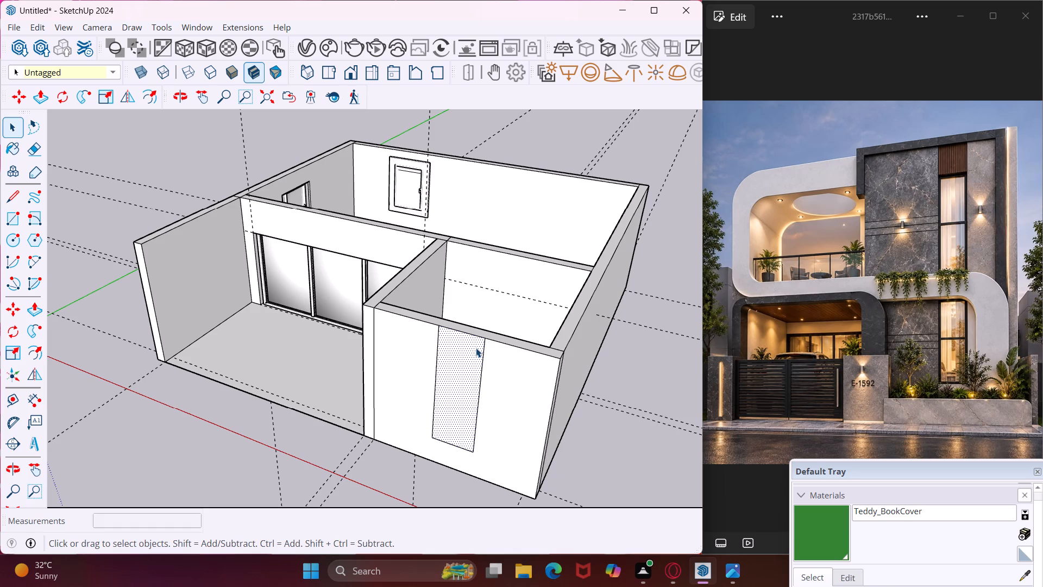
{"action": "key", "text": "p"}
{"action": "left_click", "coordinate": [476, 348]}
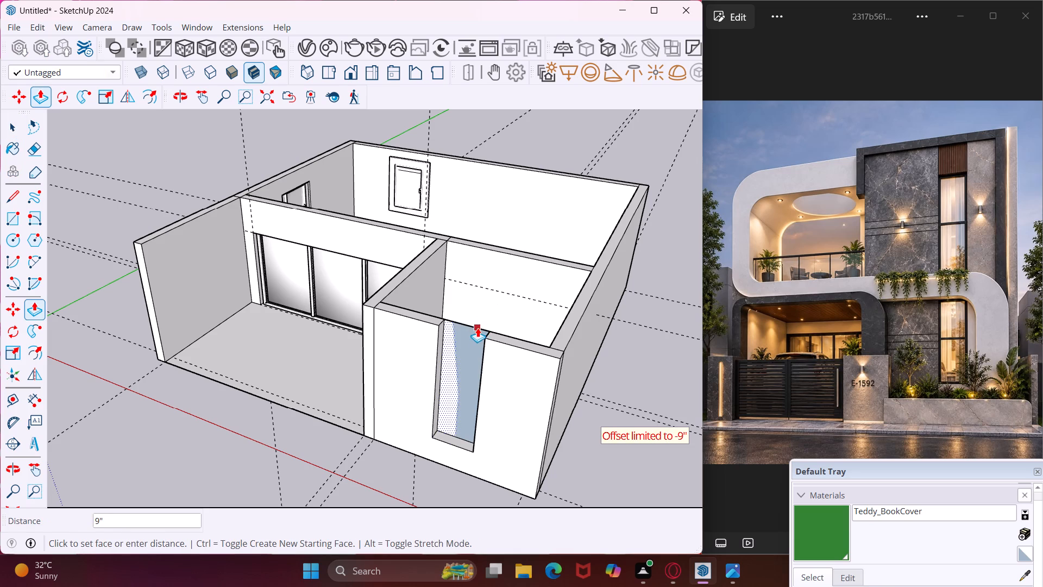
{"action": "left_click", "coordinate": [477, 328]}
{"action": "key", "text": "Escape"}
{"action": "key", "text": "space"}
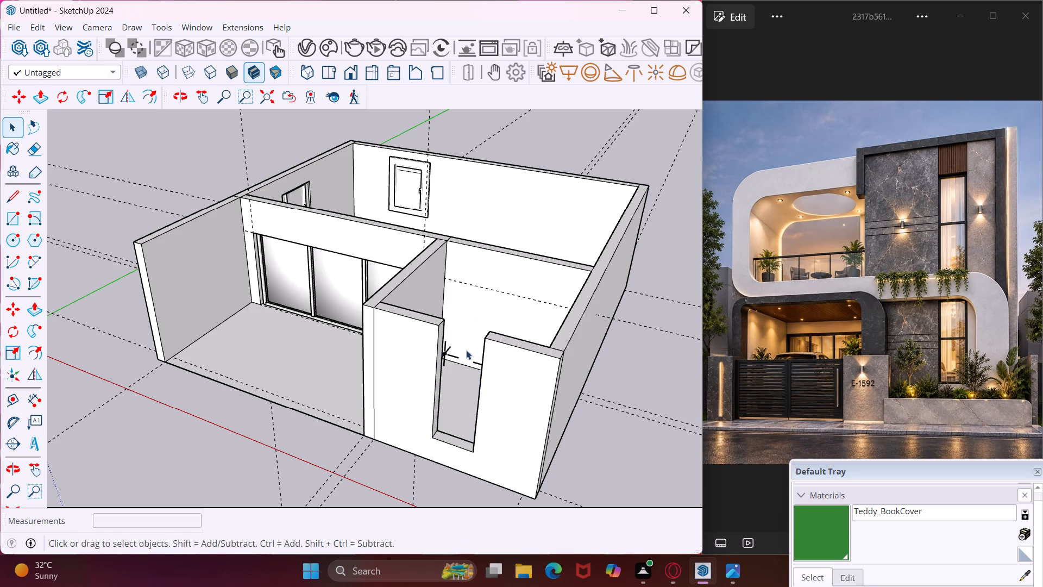
Examine the new front wall opening and the omni light layout in both rooms from several angles.
{"action": "middle_click_drag", "start_coordinate": [462, 356], "coordinate": [561, 376]}
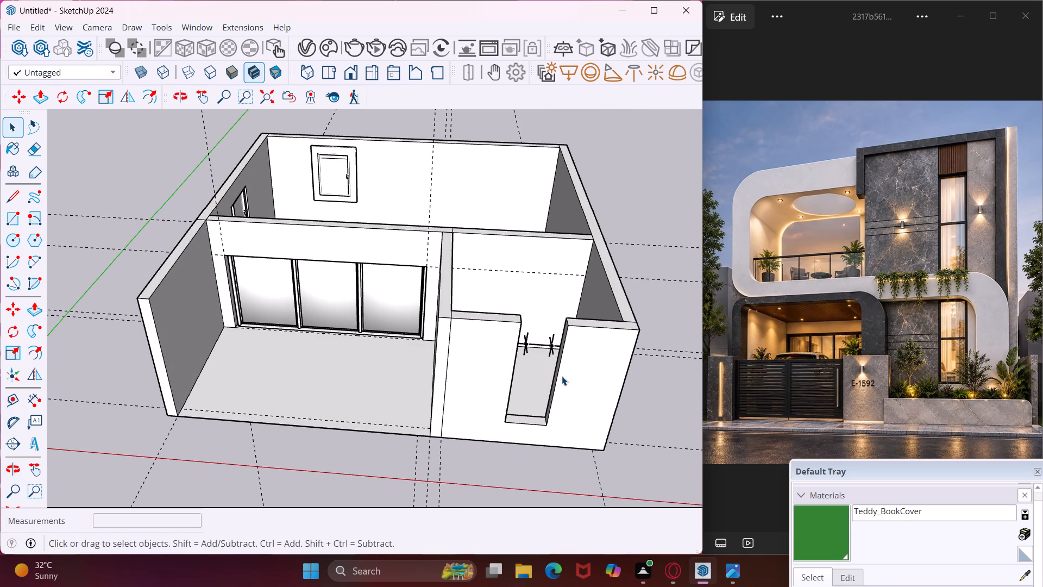
{"action": "scroll", "coordinate": [562, 376], "scroll_direction": "up", "scroll_amount": 3}
{"action": "middle_click_drag", "start_coordinate": [562, 376], "coordinate": [611, 381]}
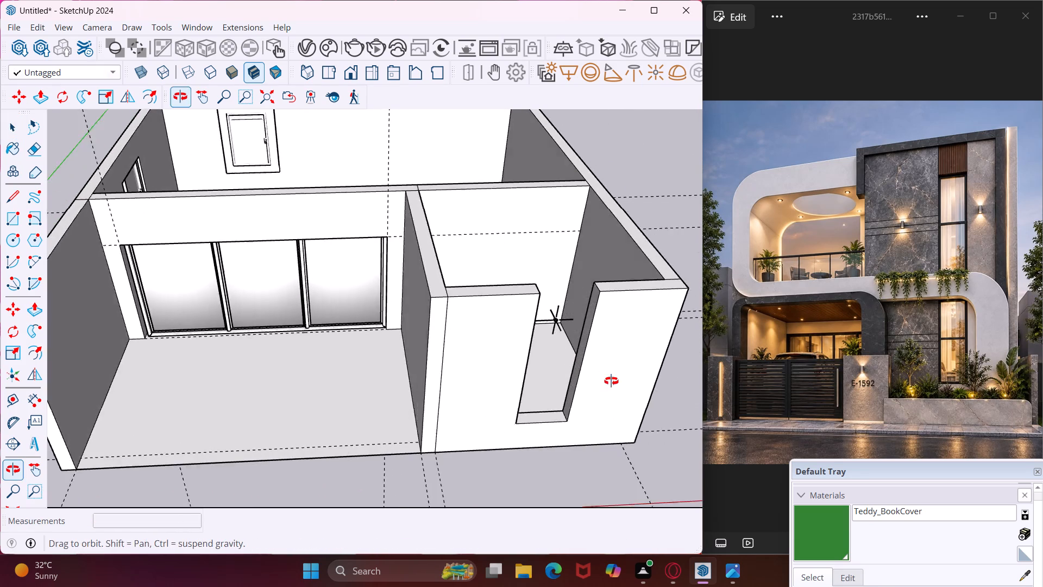
{"action": "middle_click_drag", "start_coordinate": [611, 381], "coordinate": [619, 380]}
{"action": "scroll", "coordinate": [612, 379], "scroll_direction": "down", "scroll_amount": 8}
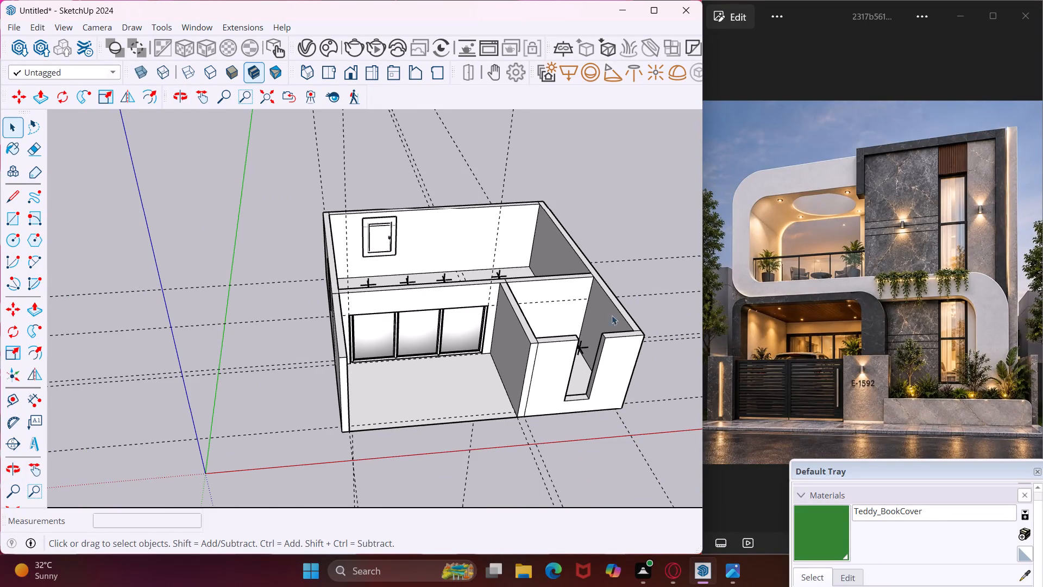
{"action": "middle_click_drag", "start_coordinate": [620, 283], "coordinate": [438, 327]}
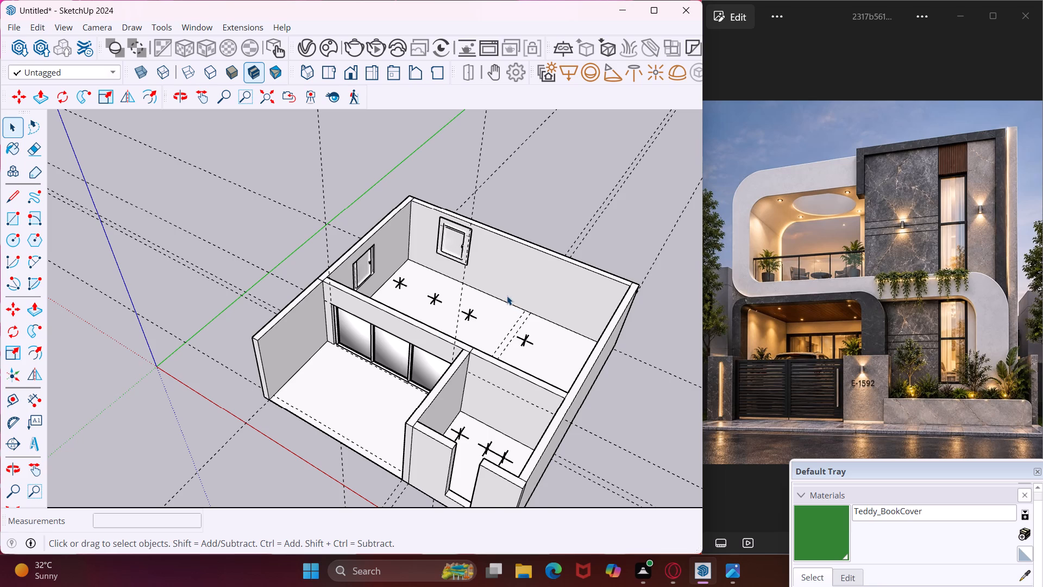
{"action": "scroll", "coordinate": [497, 293], "scroll_direction": "up", "scroll_amount": 1}
{"action": "middle_click_drag", "start_coordinate": [497, 293], "coordinate": [343, 249]}
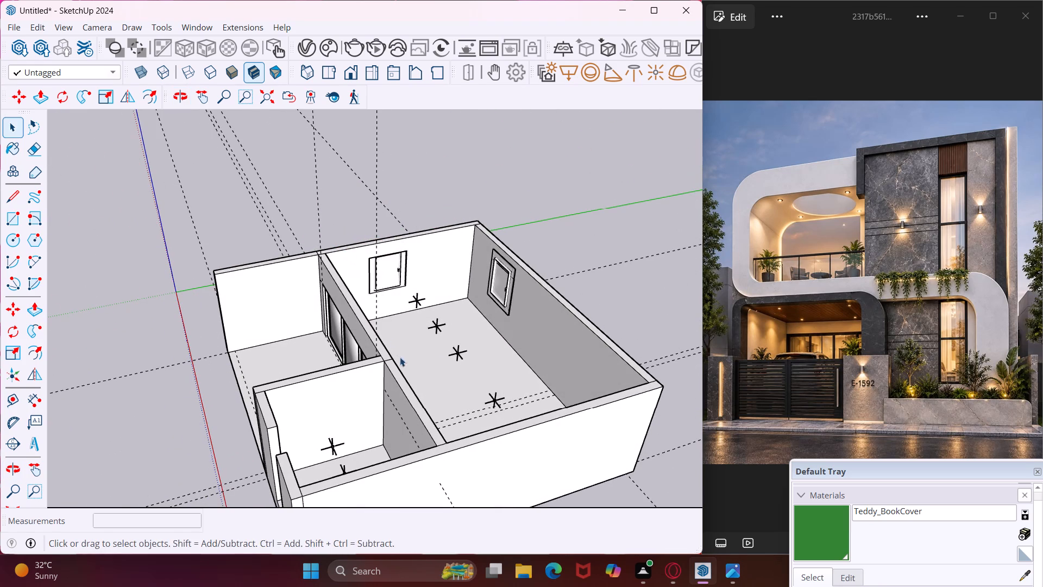
Import the Vavel Single Sofa from the downloaded Chairs & stools furniture models in Chaos Cosmos.
{"action": "left_click", "coordinate": [328, 53]}
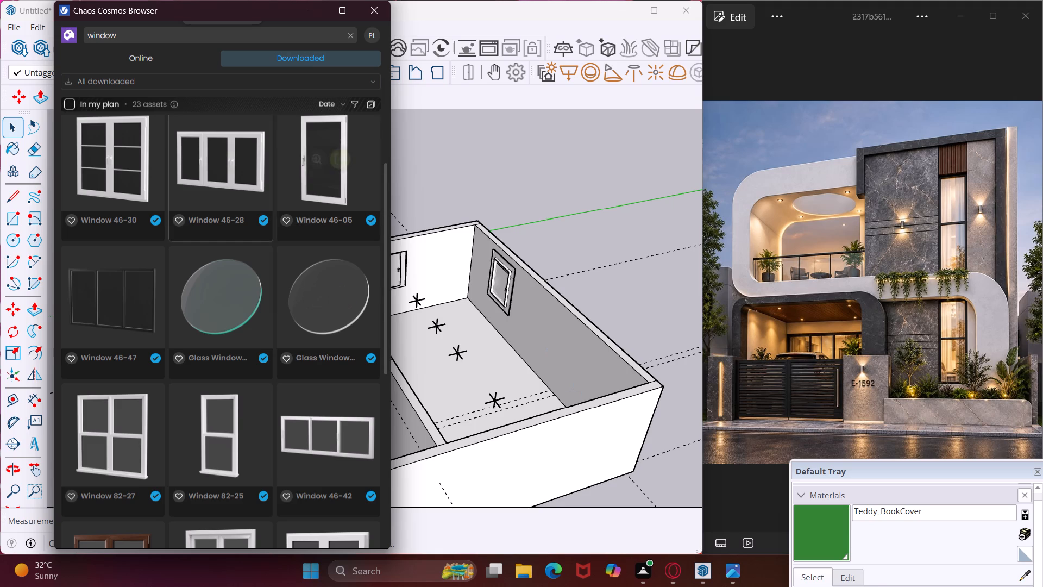
{"action": "left_click", "coordinate": [293, 86]}
{"action": "left_click", "coordinate": [205, 105]}
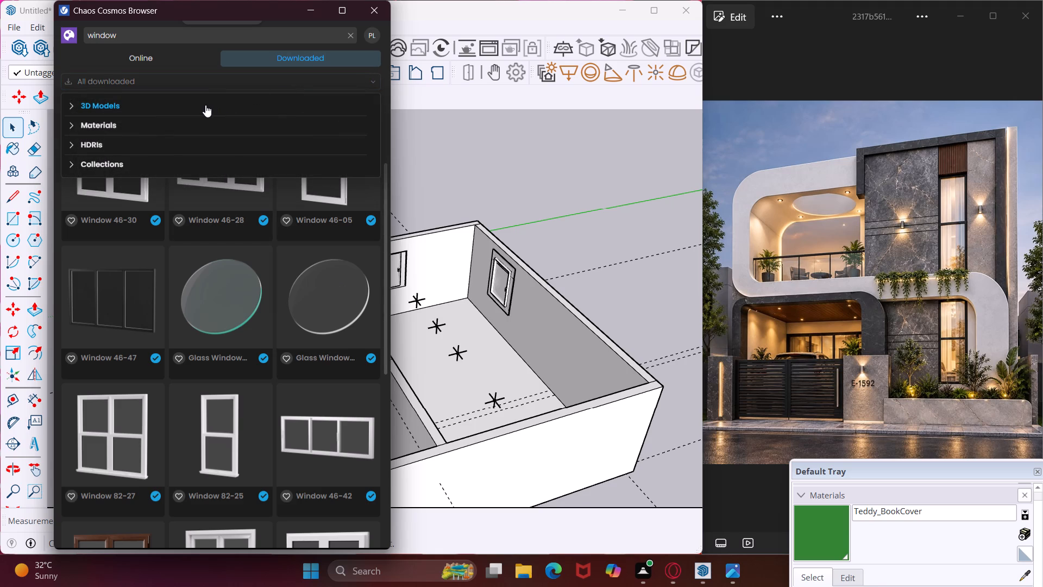
{"action": "left_click", "coordinate": [136, 173]}
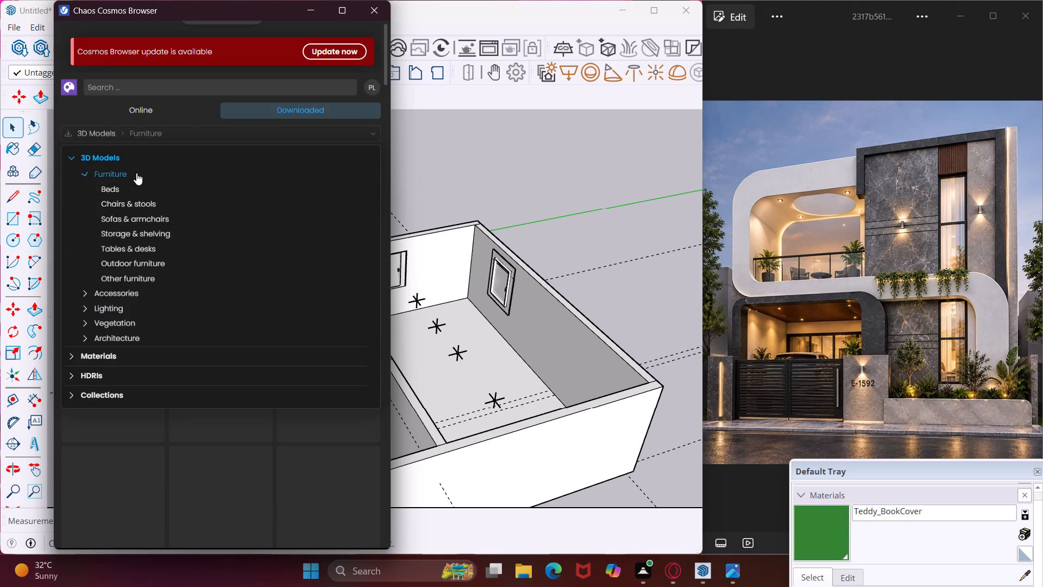
{"action": "left_click", "coordinate": [125, 207]}
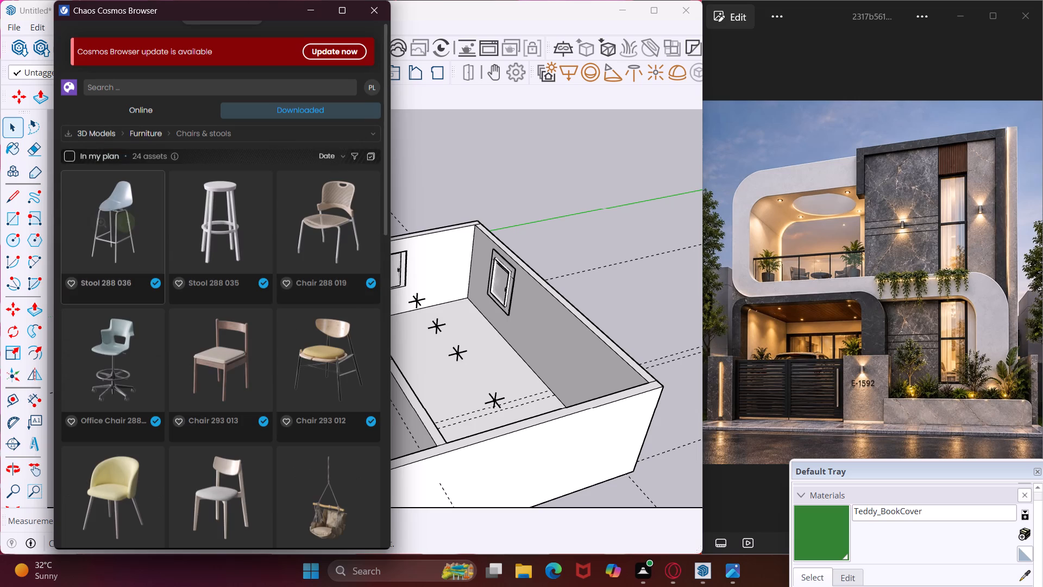
{"action": "scroll", "coordinate": [150, 340], "scroll_direction": "down", "scroll_amount": 7}
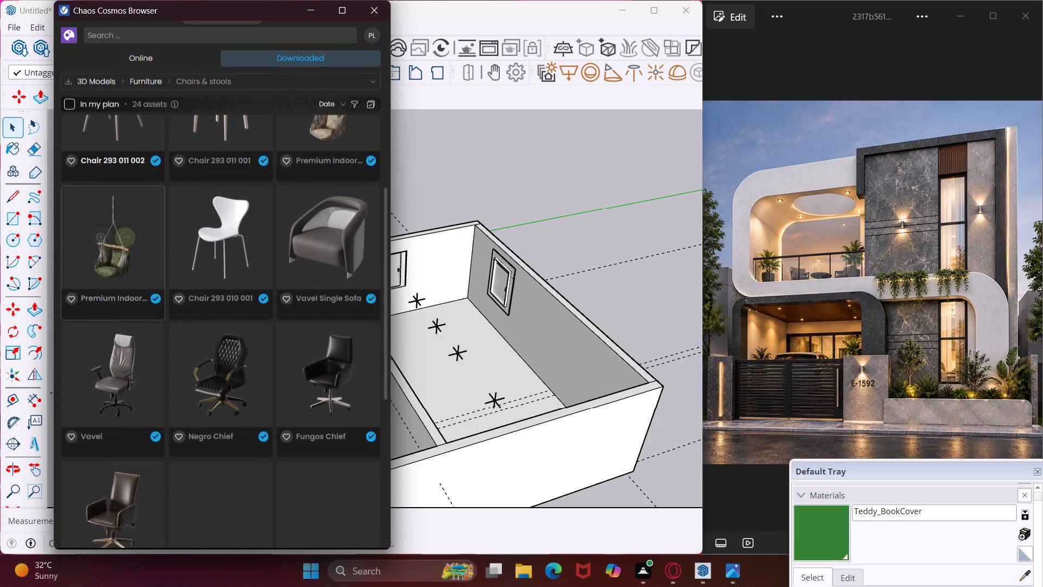
{"action": "scroll", "coordinate": [148, 339], "scroll_direction": "down", "scroll_amount": 6}
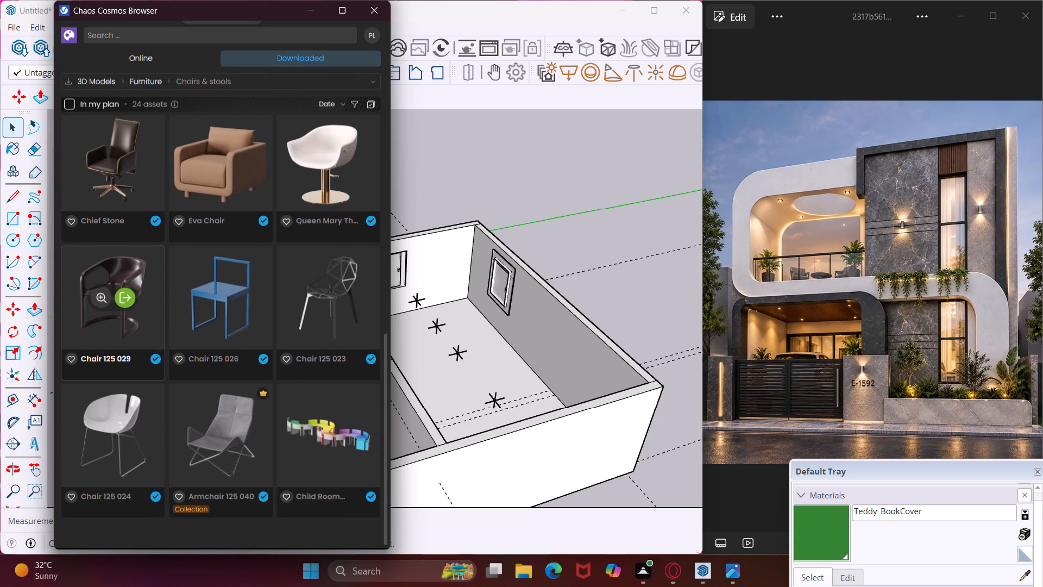
{"action": "scroll", "coordinate": [148, 339], "scroll_direction": "down", "scroll_amount": 2}
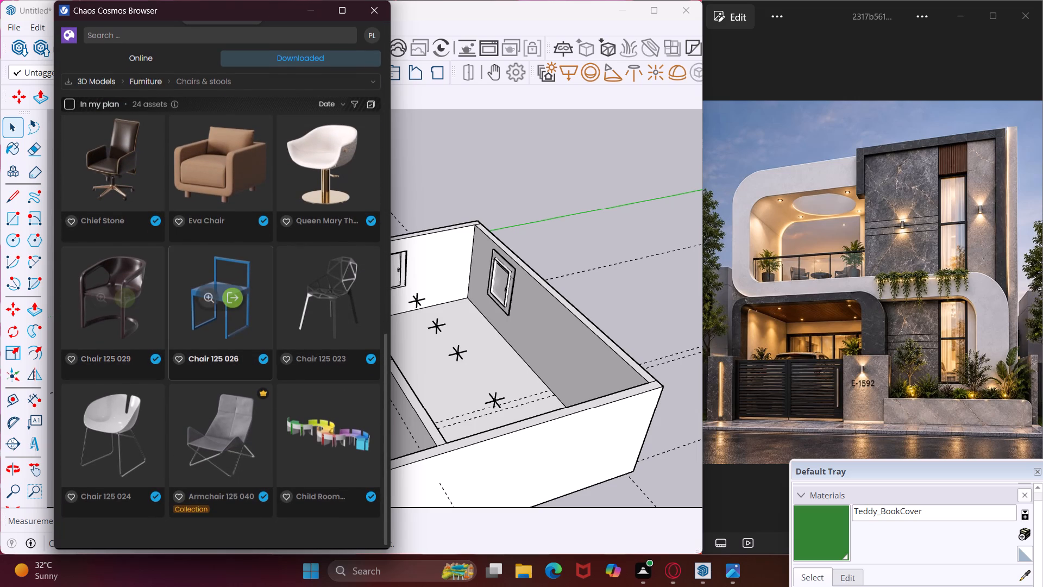
{"action": "scroll", "coordinate": [186, 253], "scroll_direction": "up", "scroll_amount": 4}
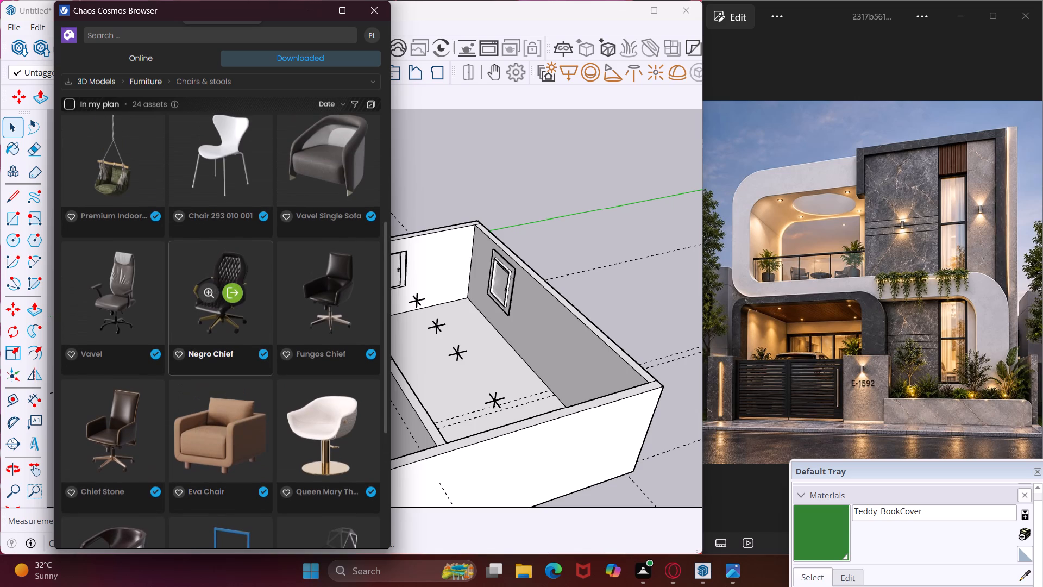
{"action": "scroll", "coordinate": [186, 253], "scroll_direction": "up", "scroll_amount": 1}
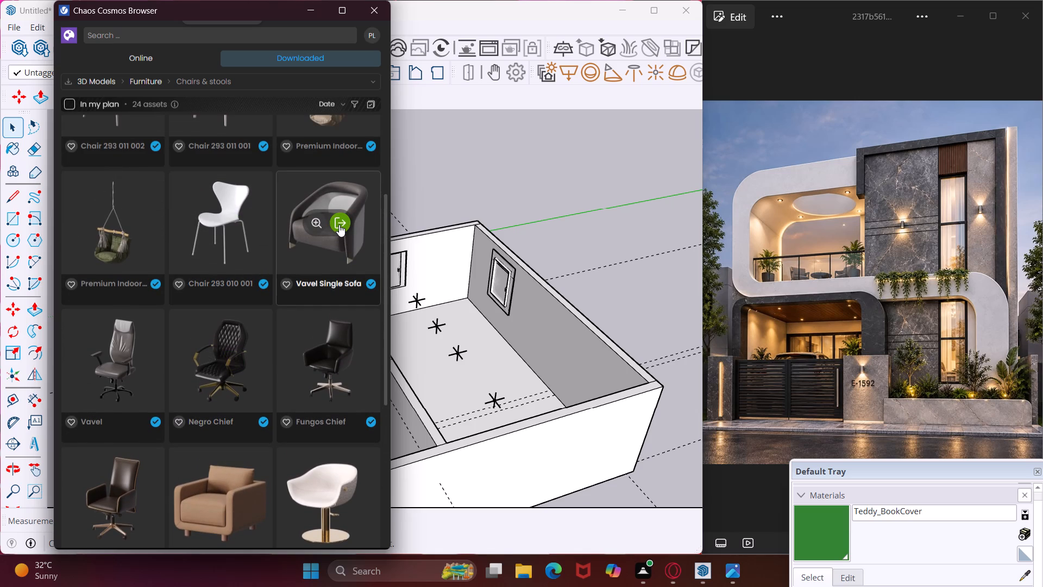
{"action": "left_click", "coordinate": [338, 223]}
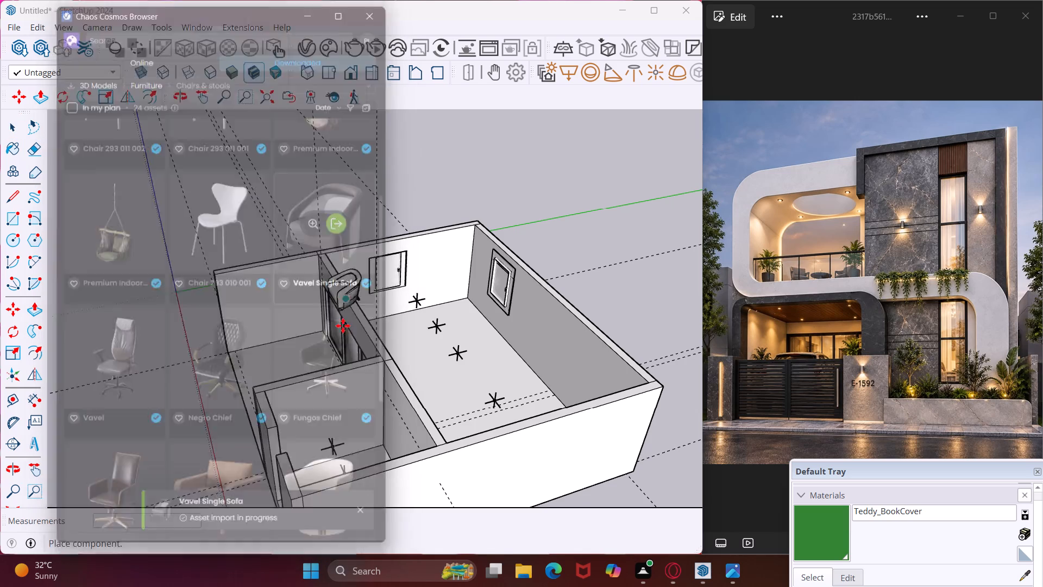
Place the single sofa on the smaller front room's floor, beside the omni lights.
{"action": "scroll", "coordinate": [366, 428], "scroll_direction": "up", "scroll_amount": 3}
{"action": "middle_click_drag", "start_coordinate": [370, 435], "coordinate": [413, 472]}
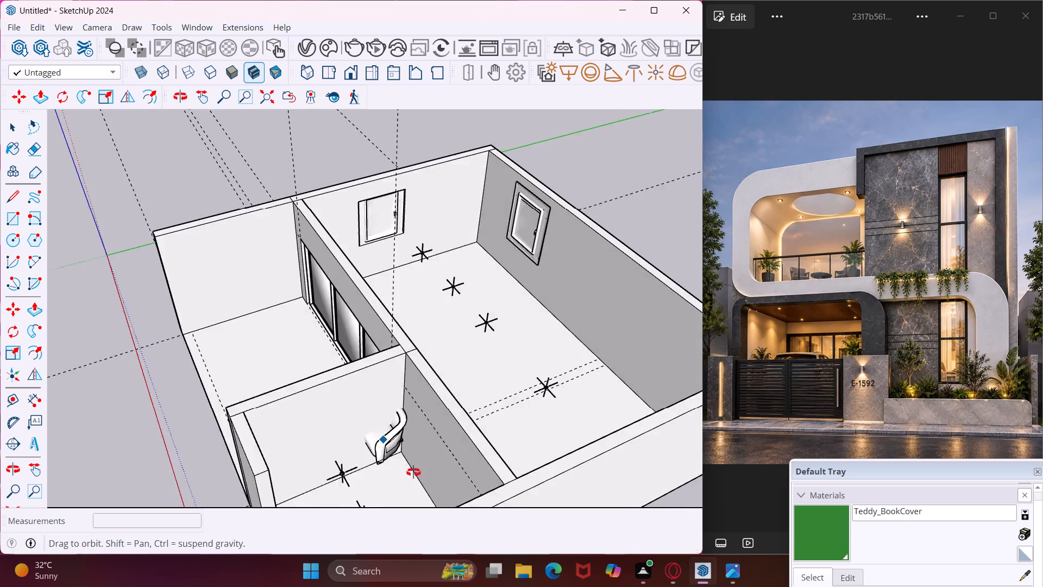
{"action": "middle_click_drag", "start_coordinate": [413, 472], "coordinate": [441, 482]}
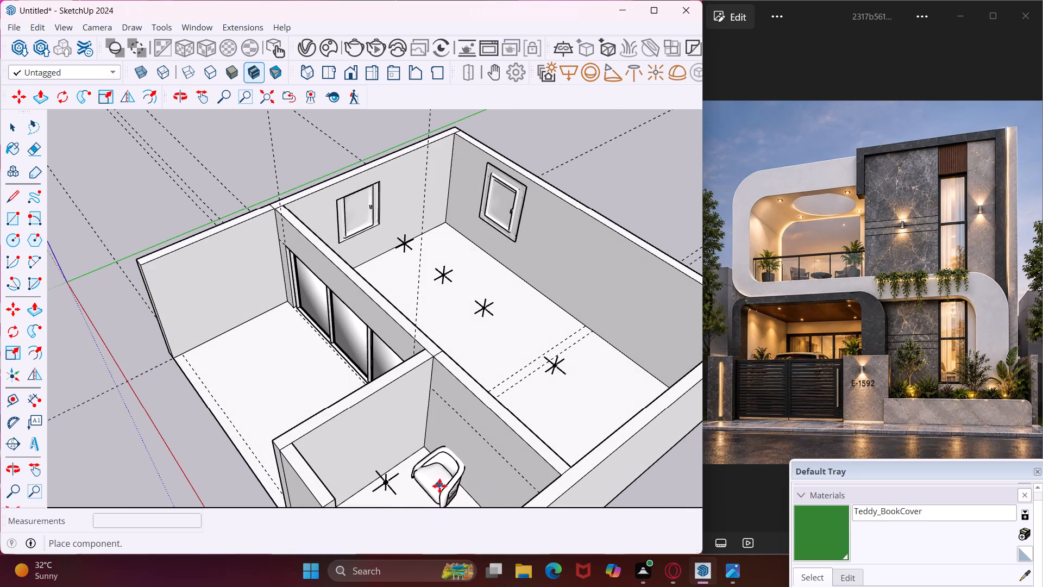
{"action": "left_click", "coordinate": [428, 488]}
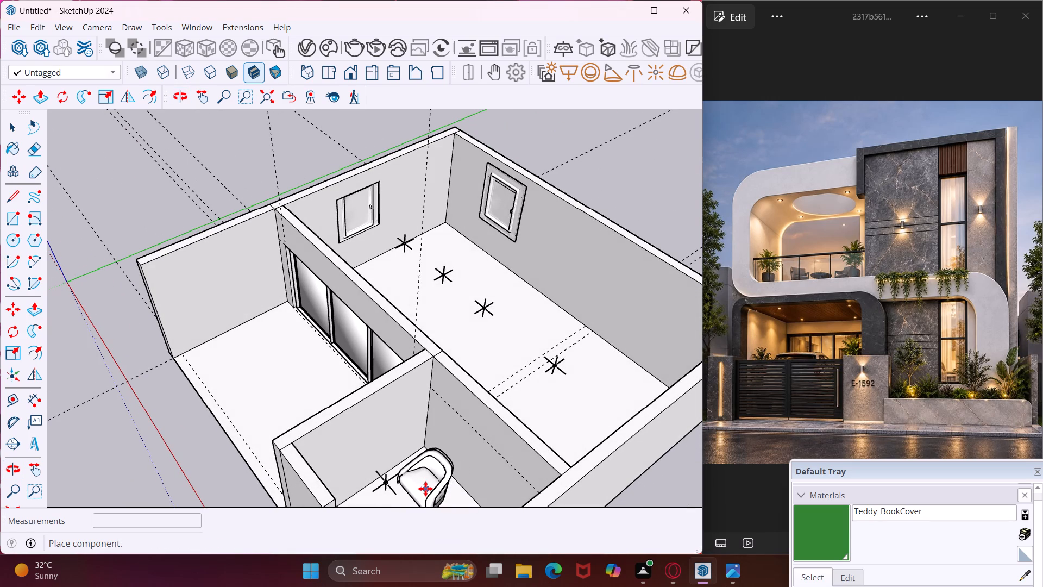
{"action": "key", "text": "Escape"}
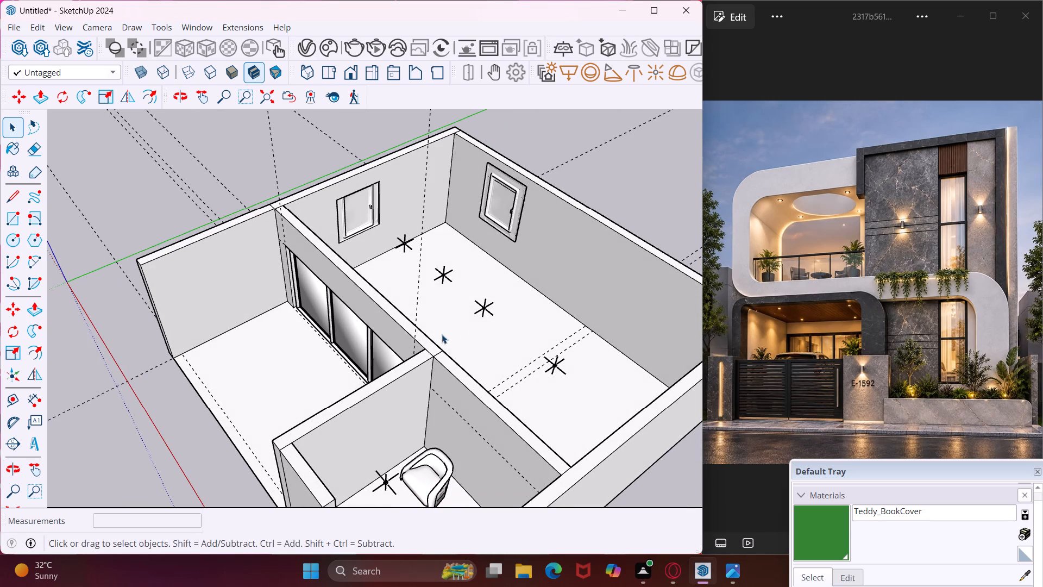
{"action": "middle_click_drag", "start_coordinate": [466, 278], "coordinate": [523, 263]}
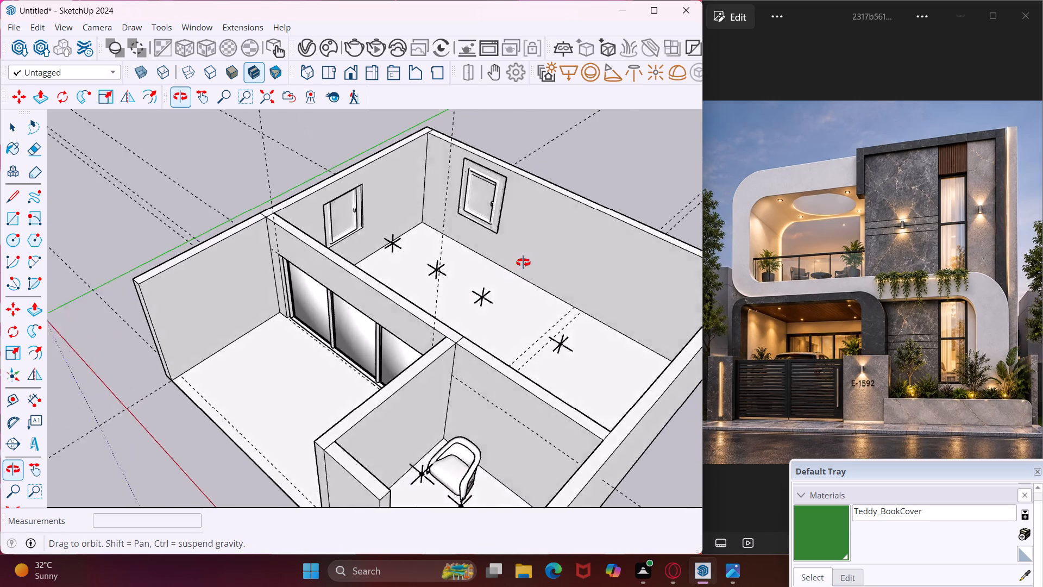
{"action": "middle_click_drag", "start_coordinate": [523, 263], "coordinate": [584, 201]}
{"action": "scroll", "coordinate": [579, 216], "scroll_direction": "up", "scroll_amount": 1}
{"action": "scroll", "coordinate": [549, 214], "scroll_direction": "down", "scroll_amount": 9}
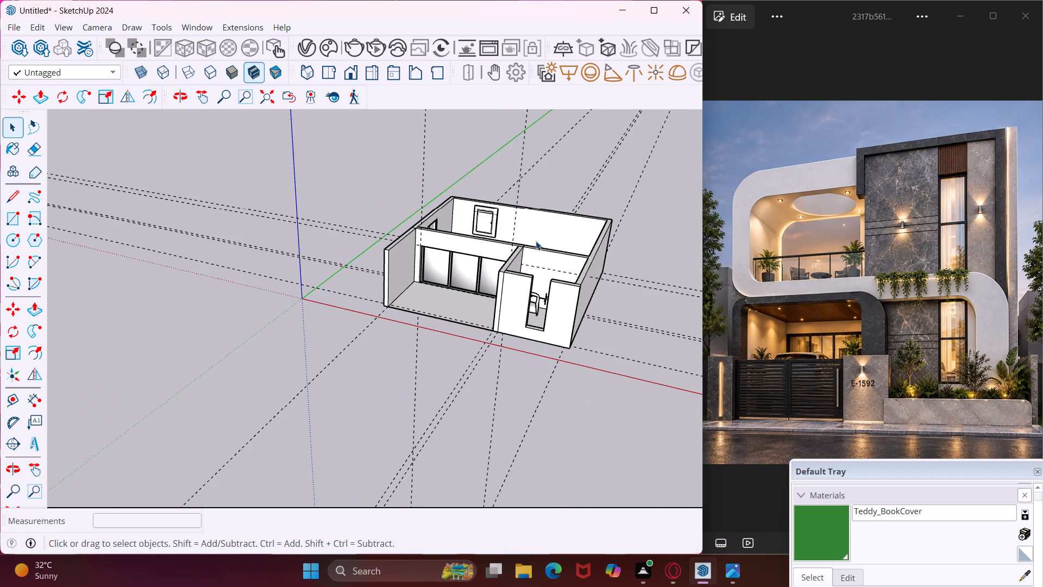
Search the downloaded Chaos Cosmos assets for "window" and look through the models for one suiting the tall front opening.
{"action": "scroll", "coordinate": [535, 310], "scroll_direction": "up", "scroll_amount": 4}
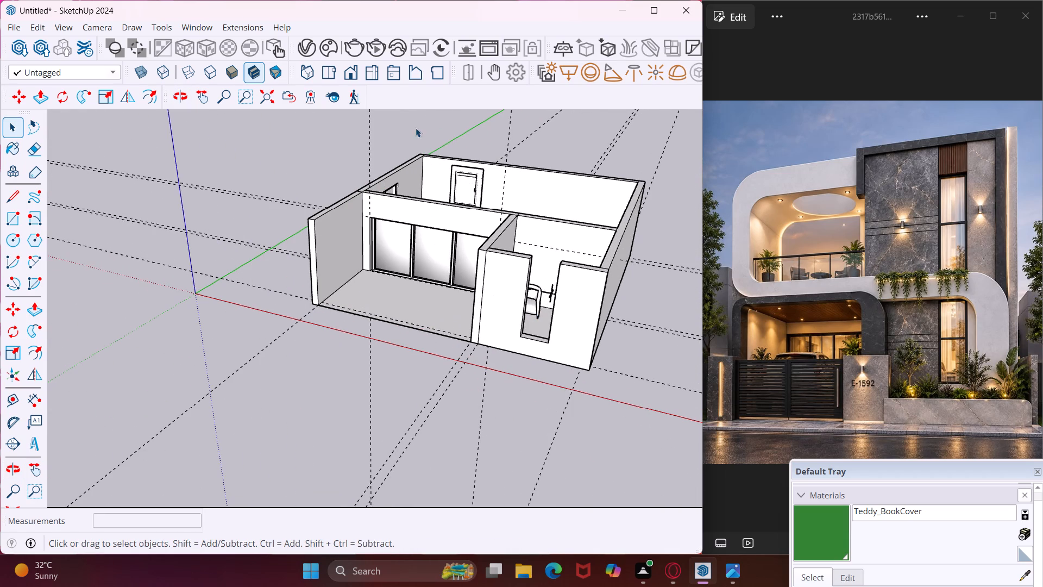
{"action": "left_click", "coordinate": [336, 41]}
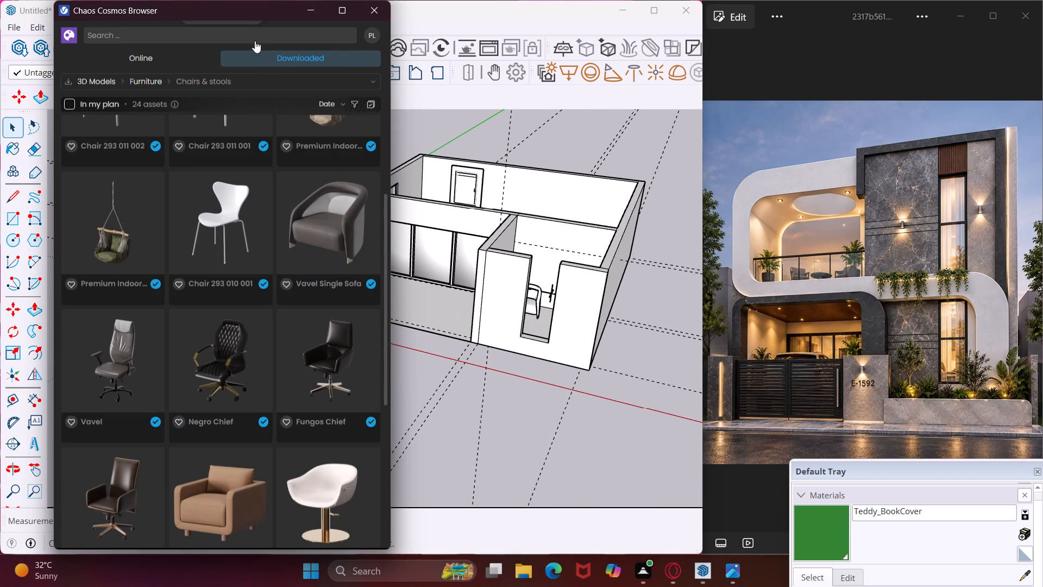
{"action": "left_click", "coordinate": [259, 79]}
{"action": "left_click", "coordinate": [183, 117]}
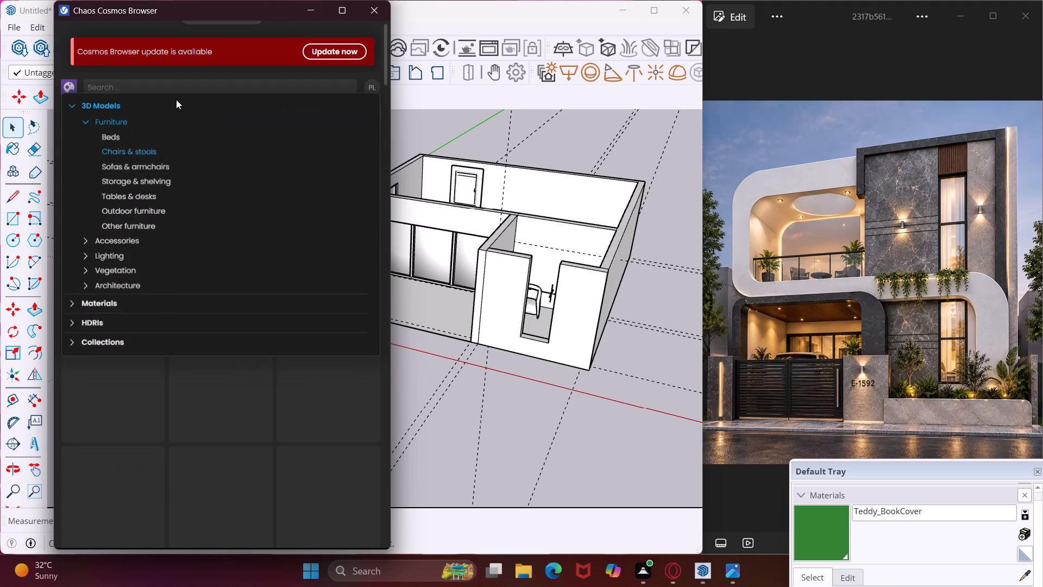
{"action": "left_click", "coordinate": [170, 89]}
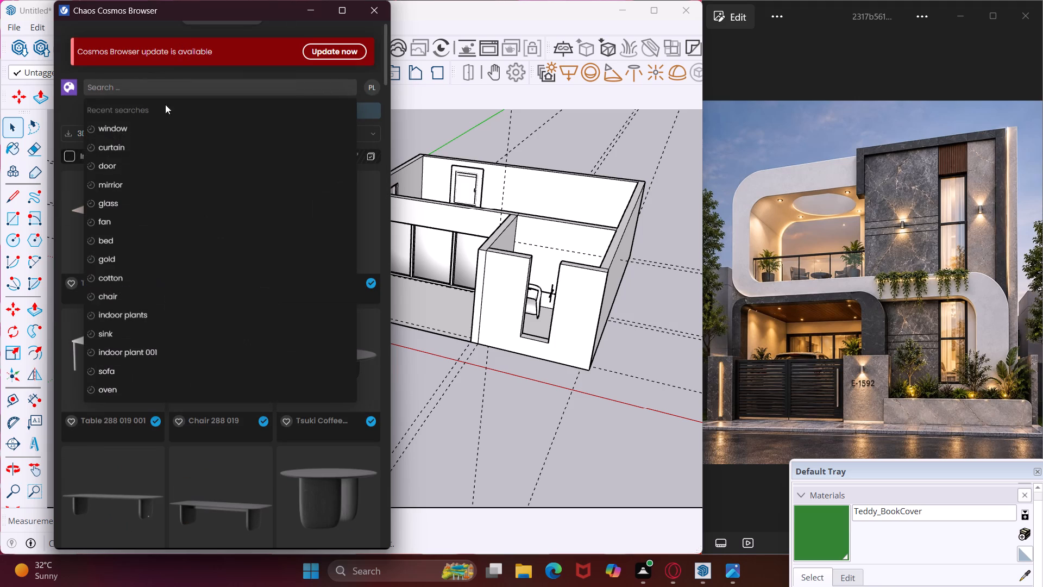
{"action": "left_click", "coordinate": [137, 135]}
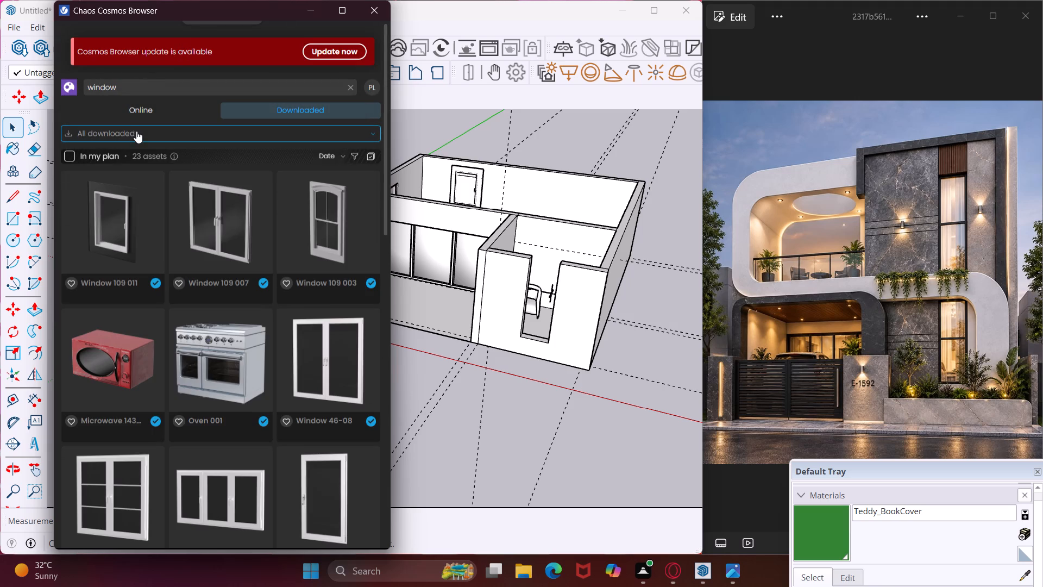
{"action": "scroll", "coordinate": [194, 286], "scroll_direction": "down", "scroll_amount": 6}
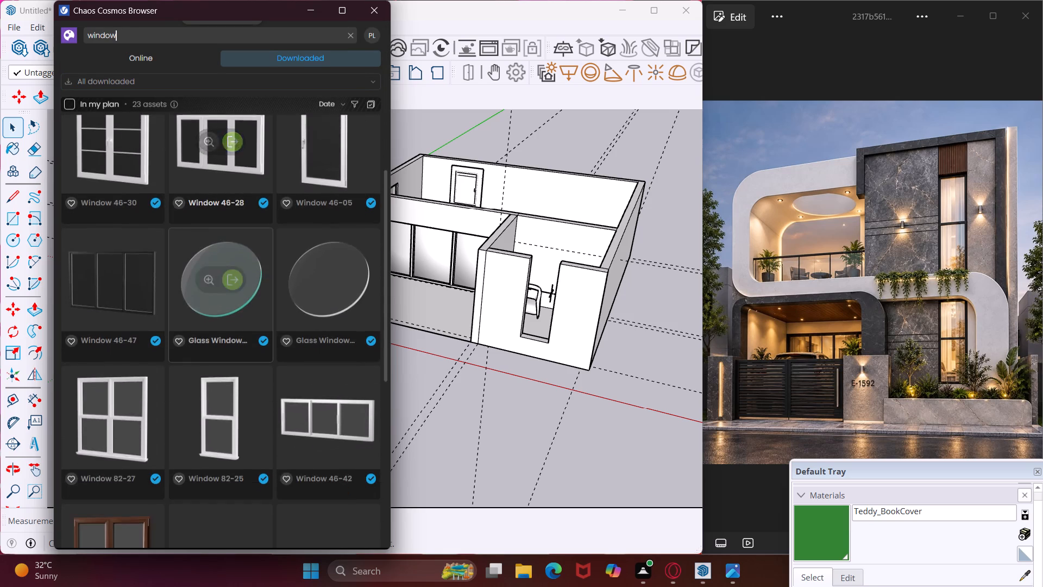
{"action": "scroll", "coordinate": [194, 286], "scroll_direction": "down", "scroll_amount": 5}
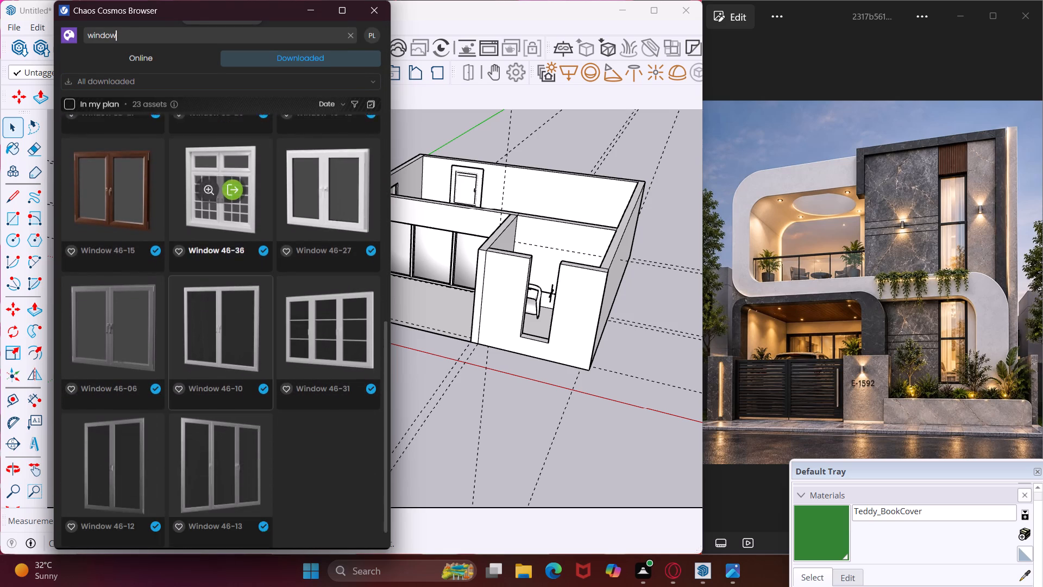
{"action": "scroll", "coordinate": [194, 286], "scroll_direction": "down", "scroll_amount": 6}
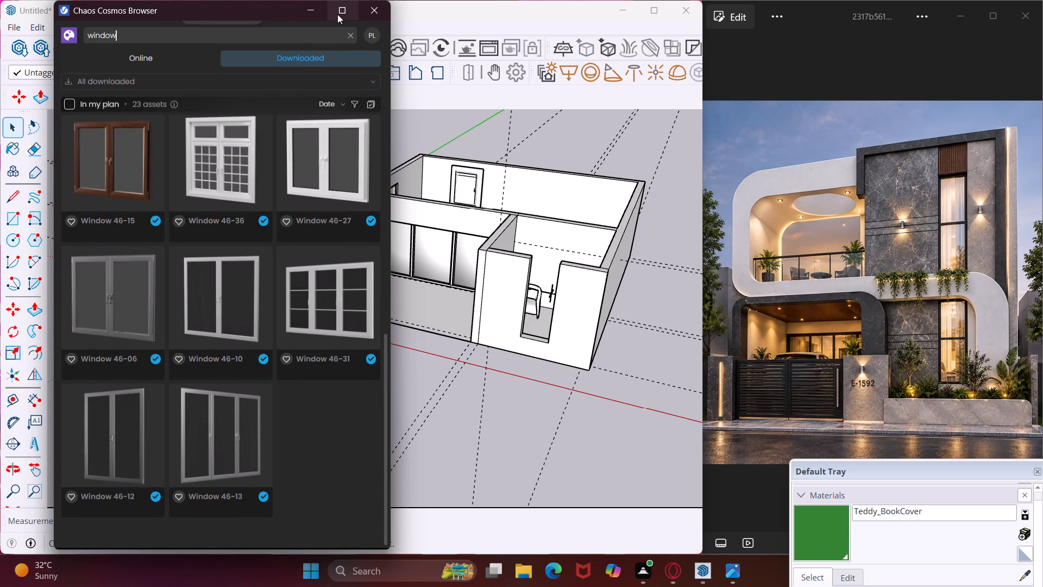
{"action": "left_click", "coordinate": [319, 9]}
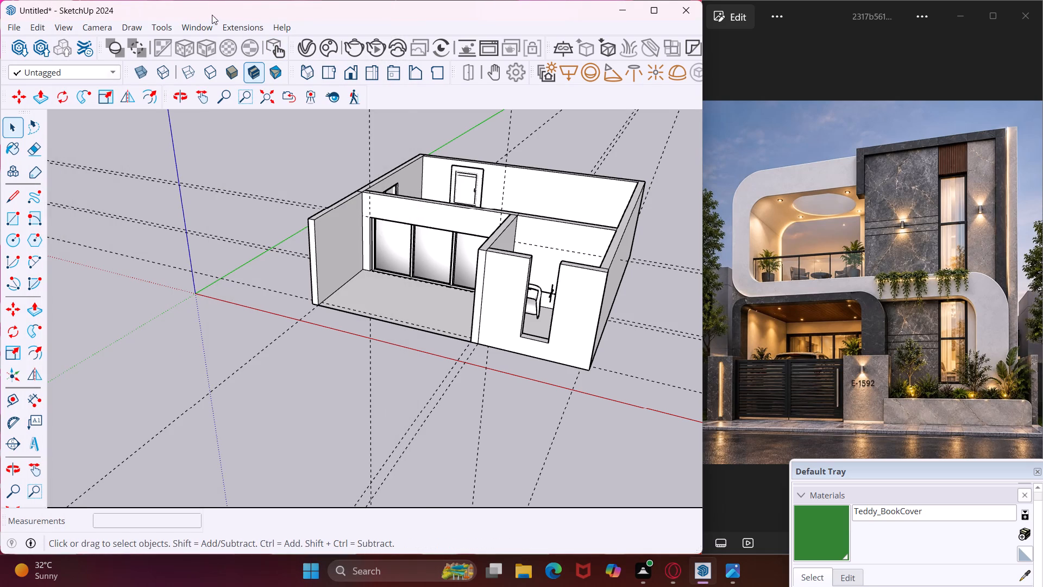
Search the 3D Warehouse models for "window".
{"action": "left_click", "coordinate": [193, 27]}
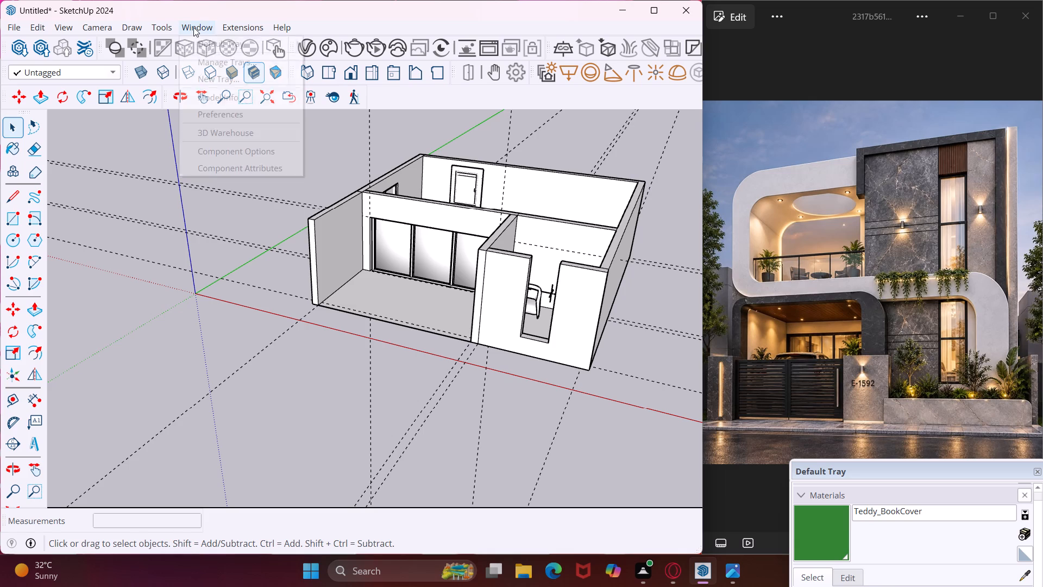
{"action": "left_click", "coordinate": [231, 140]}
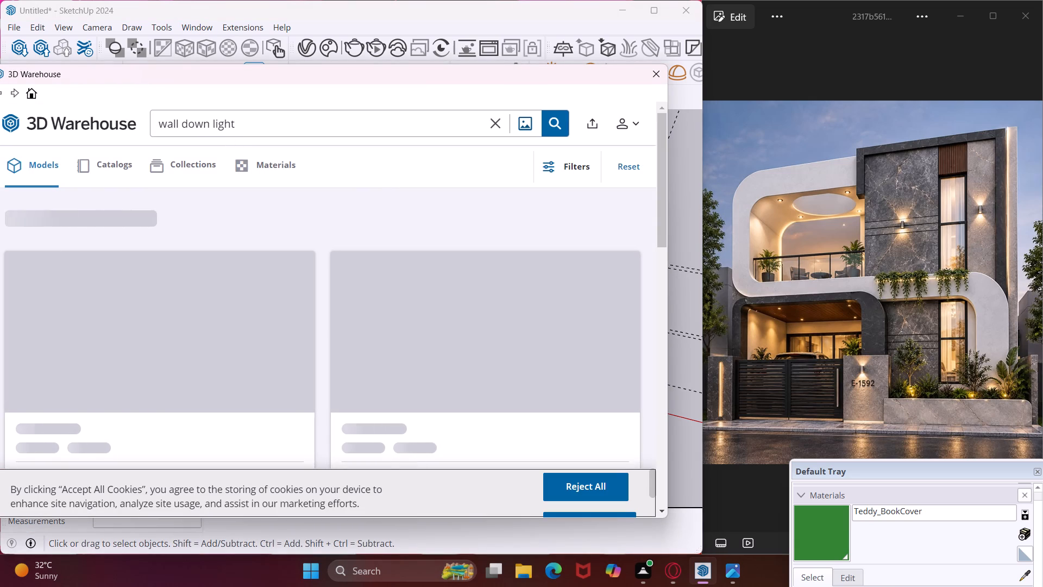
{"action": "left_click", "coordinate": [238, 124]}
{"action": "key", "text": "BackSpace"}
{"action": "key", "text": "BackSpace"}
{"action": "key", "text": "BackSpace"}
{"action": "key", "text": "BackSpace"}
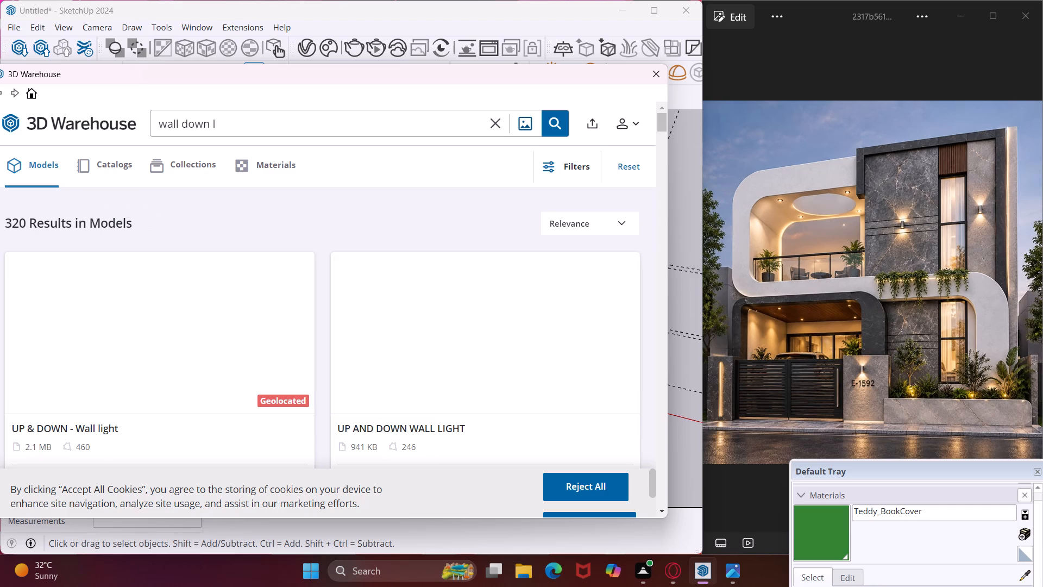
{"action": "key", "text": "BackSpace"}
{"action": "key", "text": "BackSpace"}
{"action": "key", "text": "BackSpace"}
{"action": "key", "text": "BackSpace"}
{"action": "key", "text": "BackSpace"}
{"action": "key", "text": "BackSpace"}
{"action": "key", "text": "BackSpace"}
{"action": "key", "text": "BackSpace"}
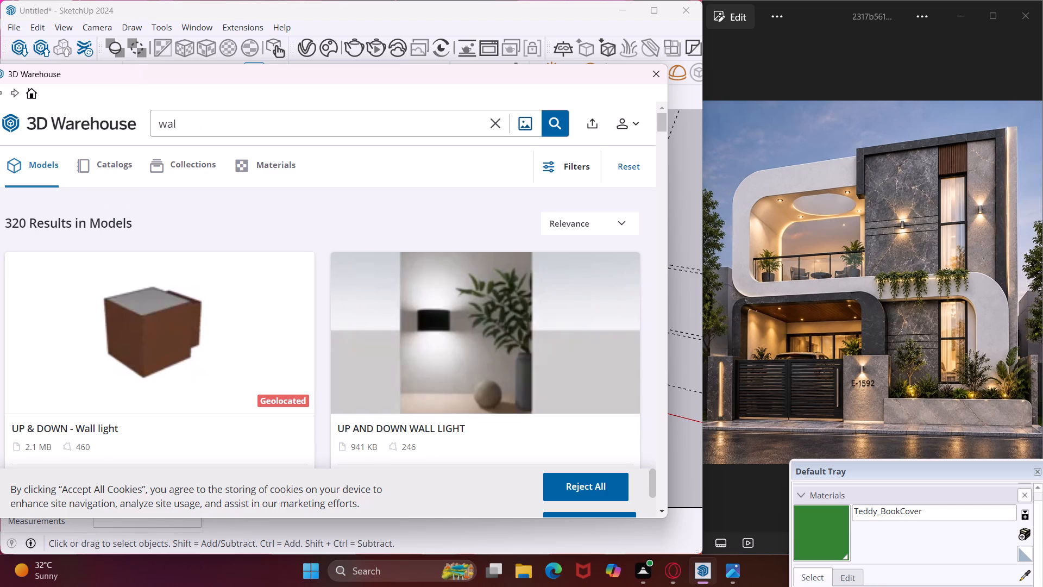
{"action": "key", "text": "BackSpace"}
{"action": "key", "text": "BackSpace"}
{"action": "key", "text": "BackSpace"}
{"action": "type", "text": "ei"}
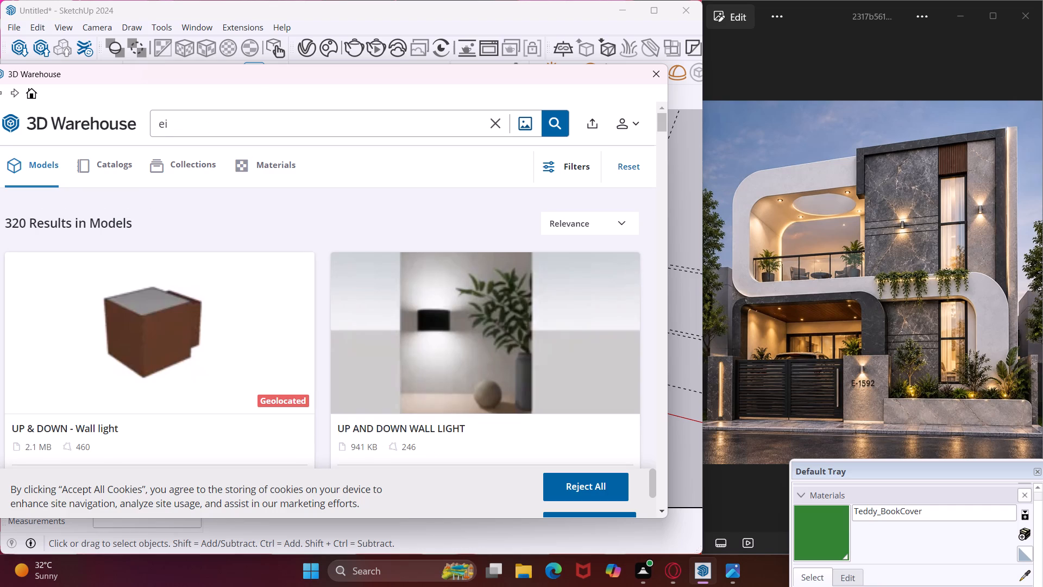
{"action": "key", "text": "n"}
{"action": "key", "text": "BackSpace"}
{"action": "key", "text": "BackSpace"}
{"action": "key", "text": "BackSpace"}
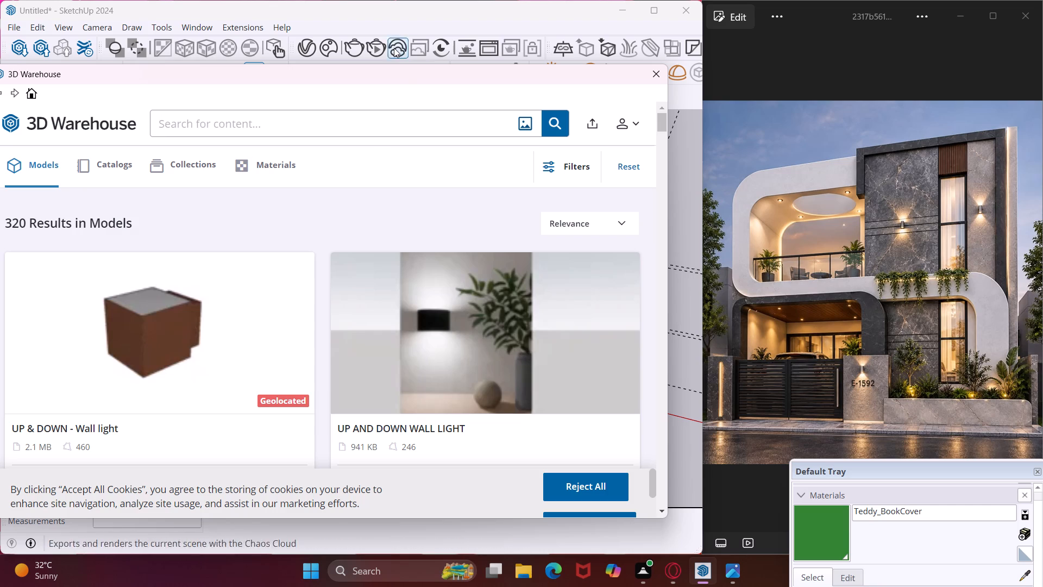
{"action": "key", "text": "w"}
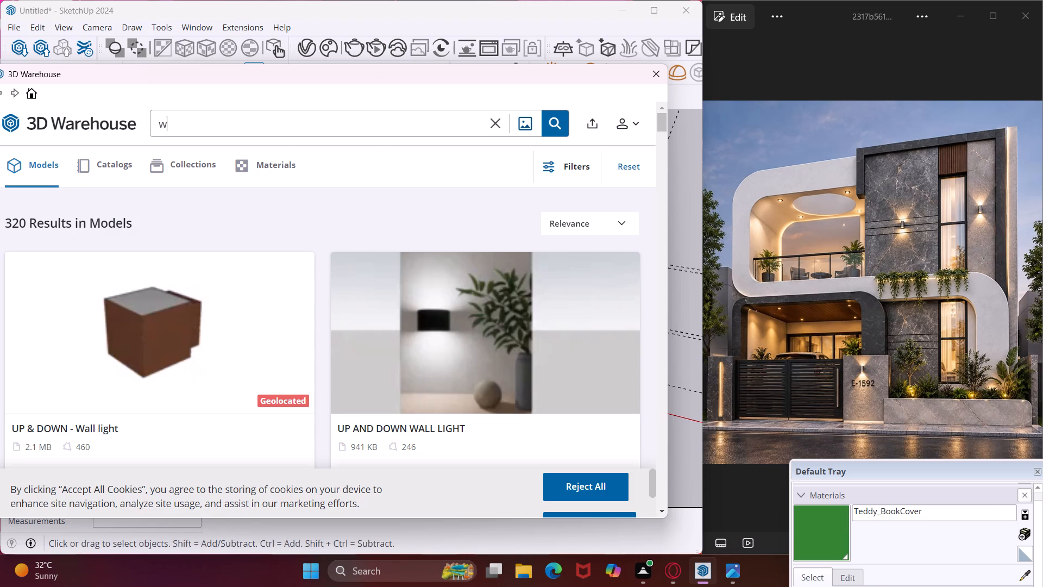
{"action": "type", "text": "in"}
{"action": "key", "text": "d"}
{"action": "key", "text": "o"}
{"action": "key", "text": "w"}
{"action": "key", "text": "Return"}
Find the tall, narrow black-framed Window with three stacked panes among the results and load it directly into the model.
{"action": "scroll", "coordinate": [304, 199], "scroll_direction": "down", "scroll_amount": 1}
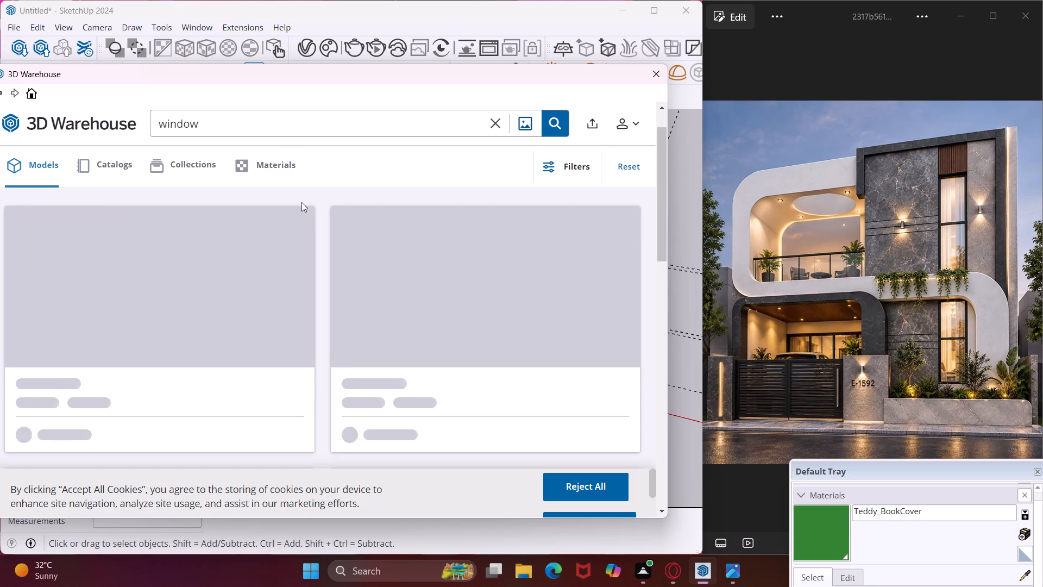
{"action": "scroll", "coordinate": [301, 202], "scroll_direction": "down", "scroll_amount": 1}
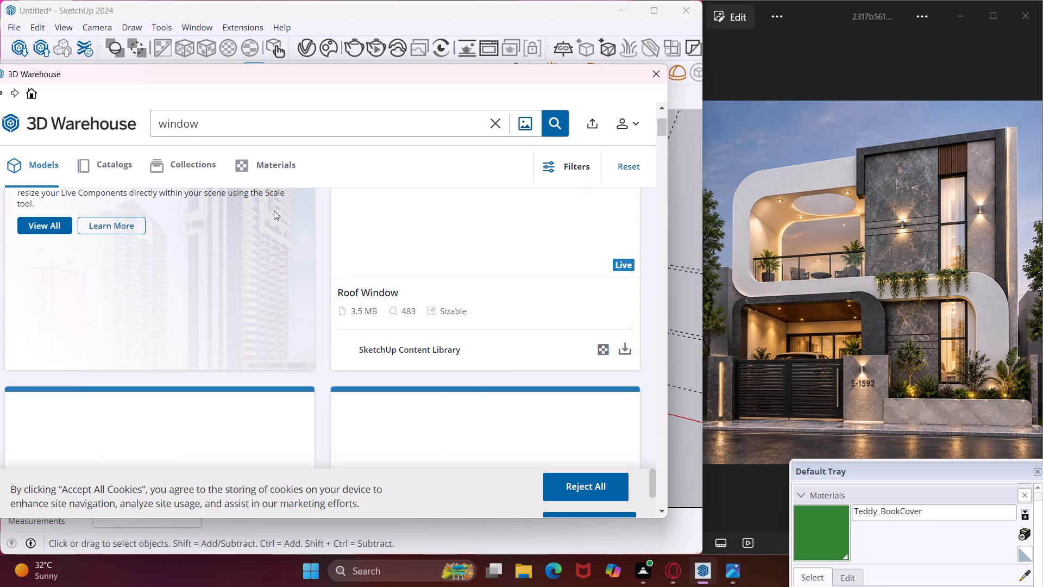
{"action": "scroll", "coordinate": [274, 210], "scroll_direction": "down", "scroll_amount": 13}
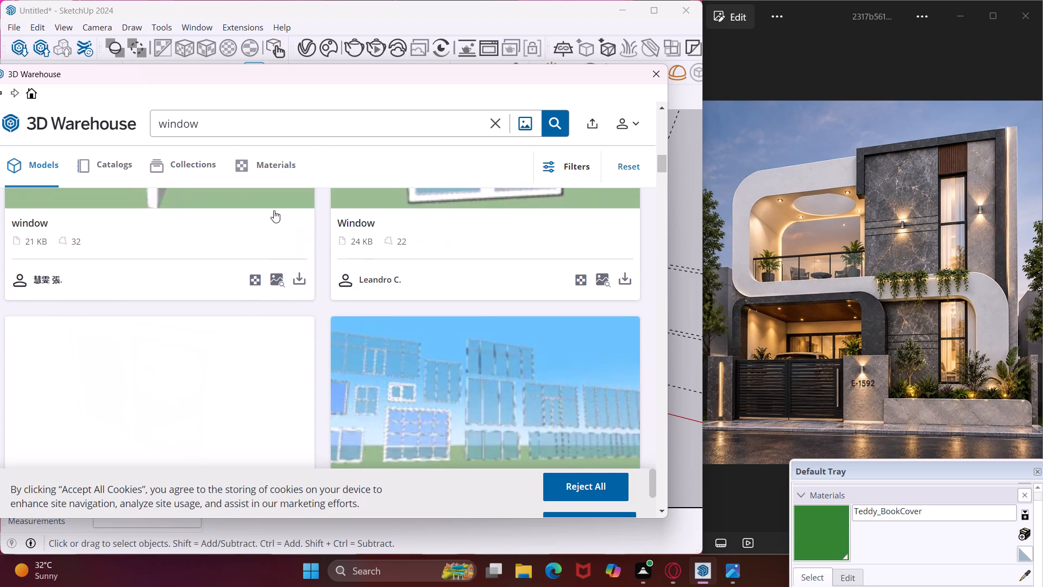
{"action": "scroll", "coordinate": [274, 210], "scroll_direction": "down", "scroll_amount": 9}
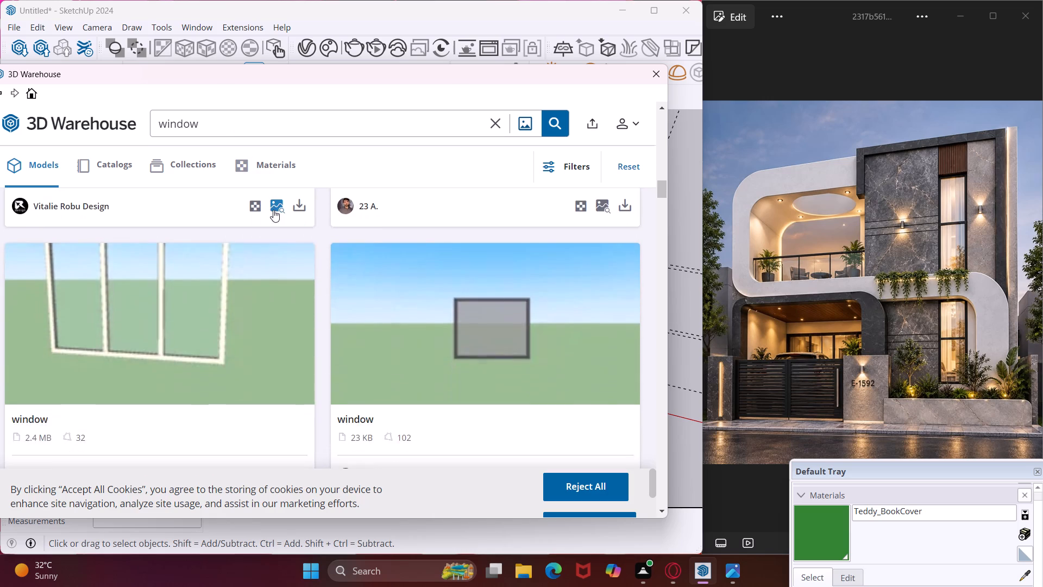
{"action": "scroll", "coordinate": [273, 209], "scroll_direction": "down", "scroll_amount": 7}
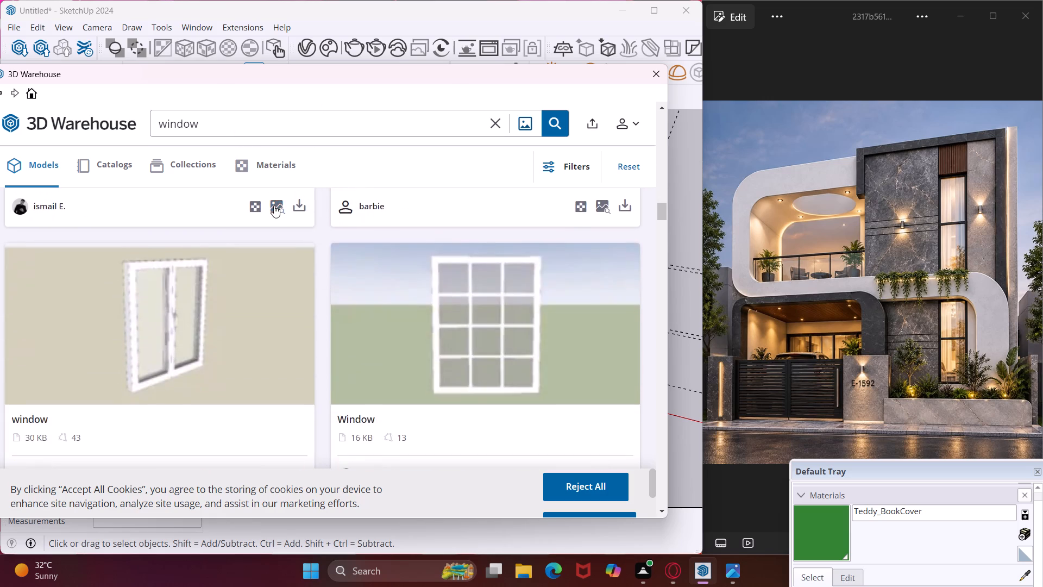
{"action": "scroll", "coordinate": [274, 205], "scroll_direction": "down", "scroll_amount": 6}
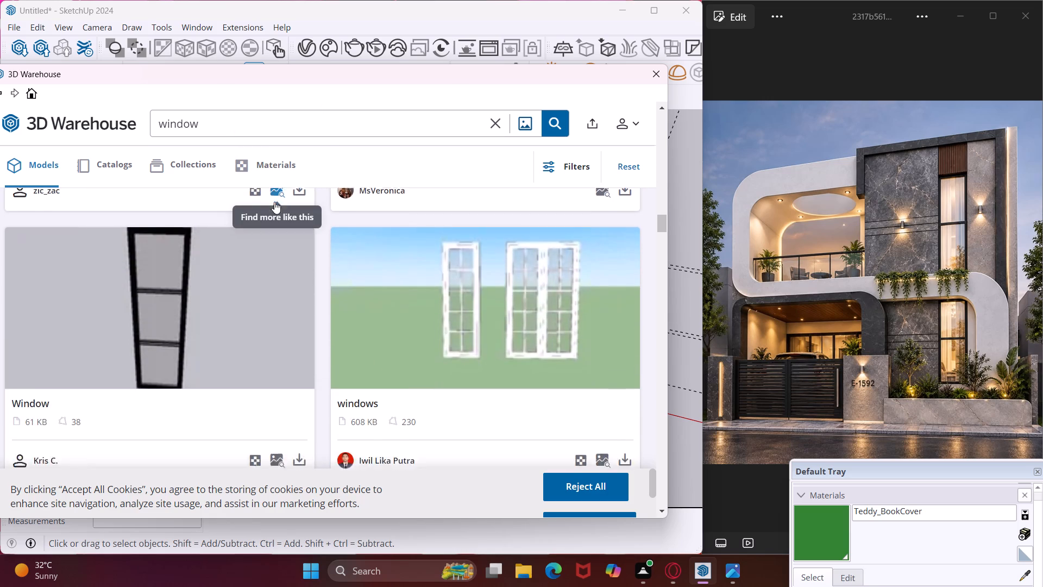
{"action": "scroll", "coordinate": [274, 202], "scroll_direction": "down", "scroll_amount": 1}
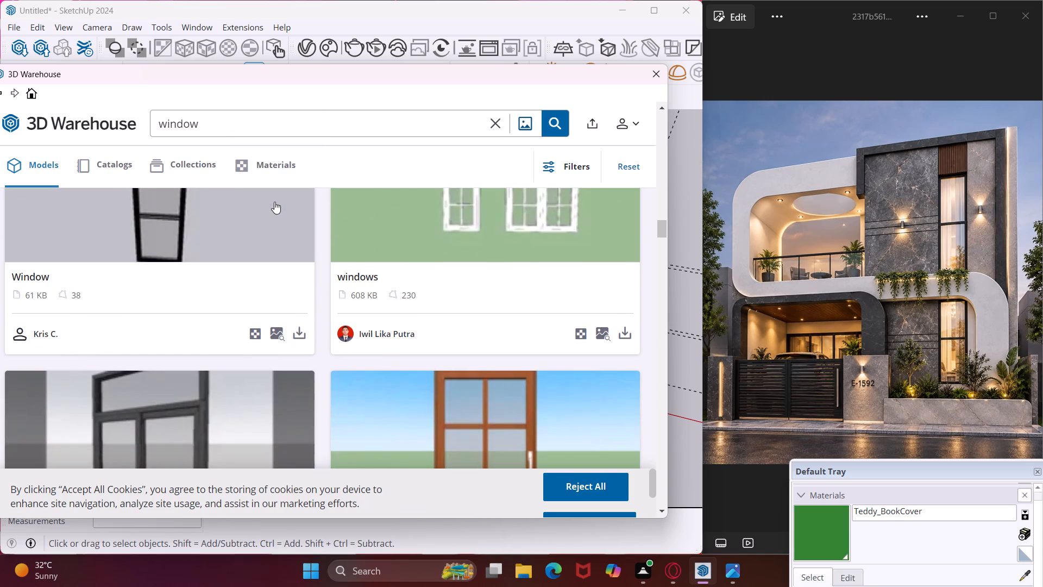
{"action": "scroll", "coordinate": [274, 202], "scroll_direction": "down", "scroll_amount": 5}
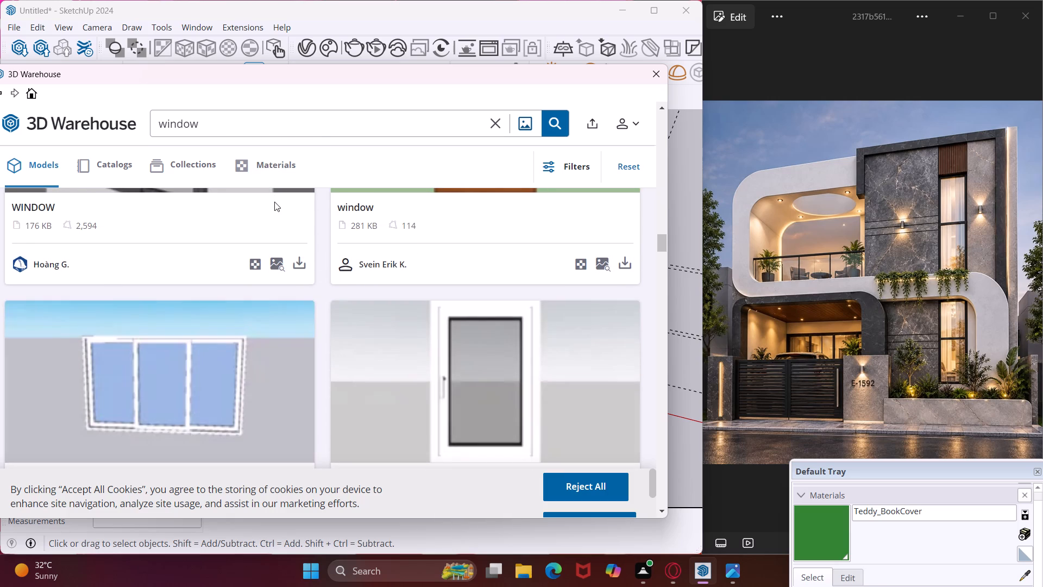
{"action": "scroll", "coordinate": [274, 202], "scroll_direction": "up", "scroll_amount": 6}
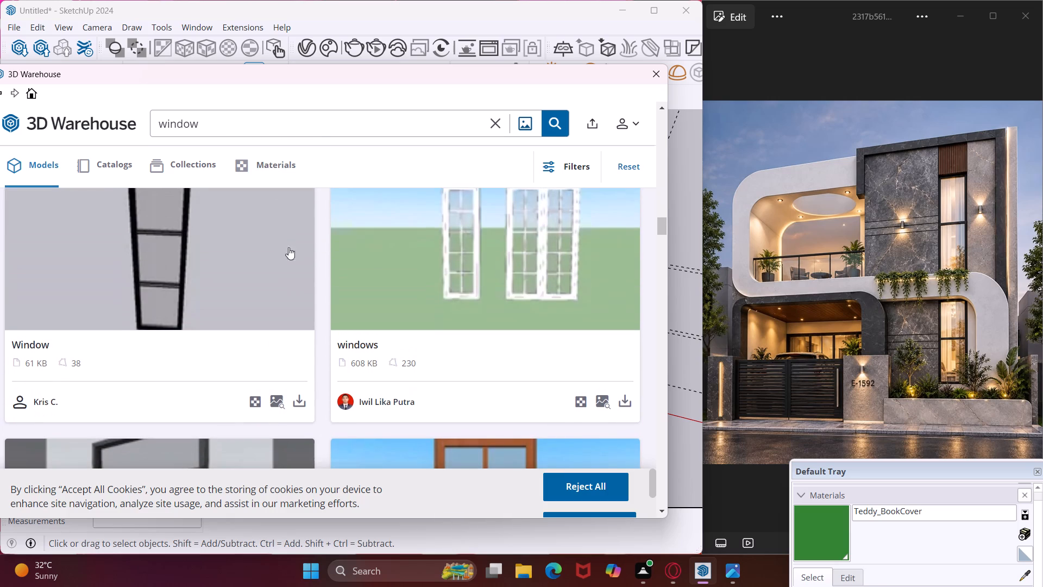
{"action": "left_click", "coordinate": [298, 395]}
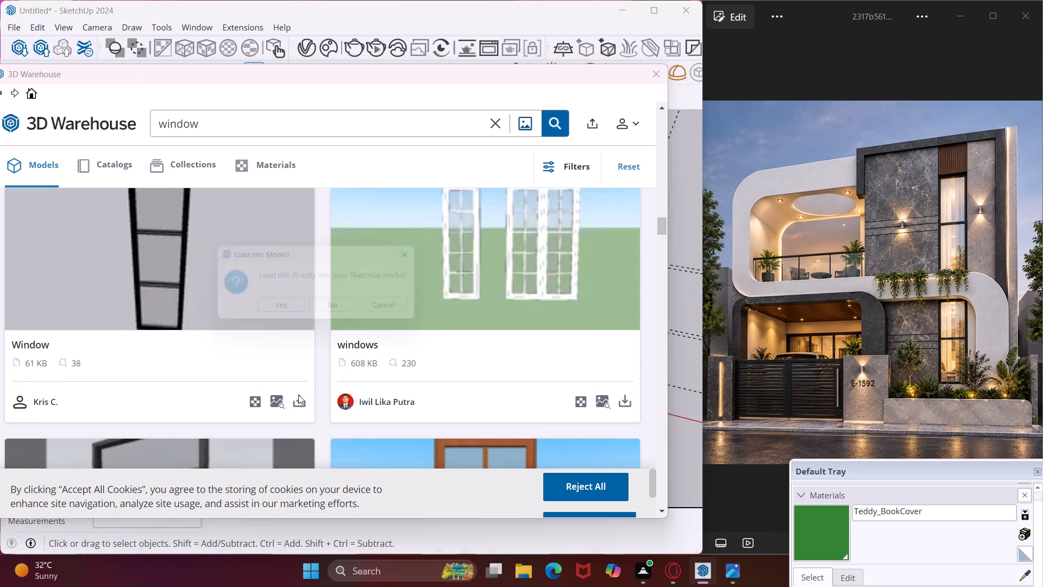
{"action": "left_click", "coordinate": [277, 304]}
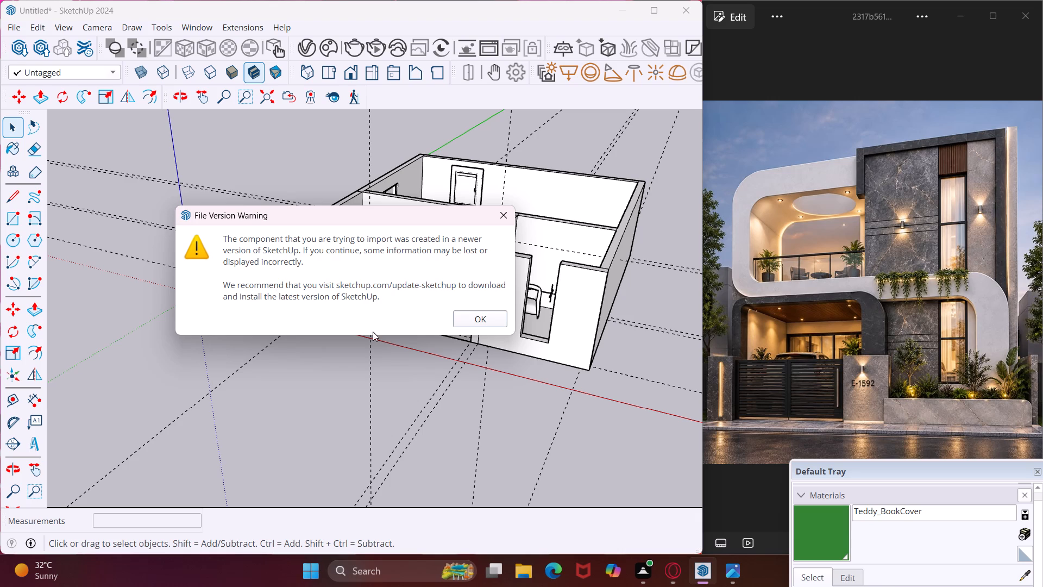
{"action": "left_click", "coordinate": [473, 321]}
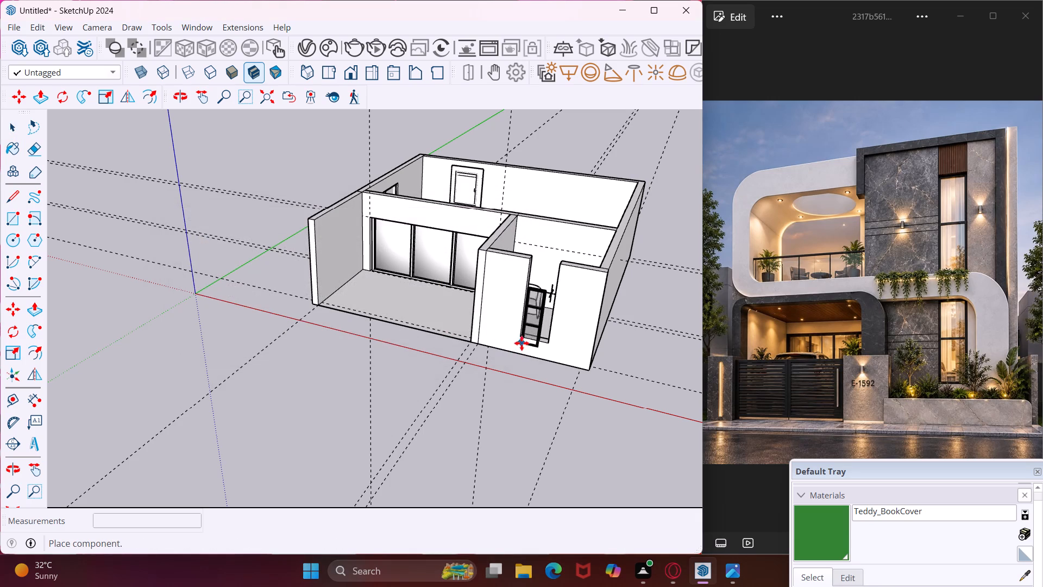
Place the black-framed window at the lower corner of the smaller front room's tall wall opening, nearest the larger front room.
{"action": "scroll", "coordinate": [521, 339], "scroll_direction": "up", "scroll_amount": 12}
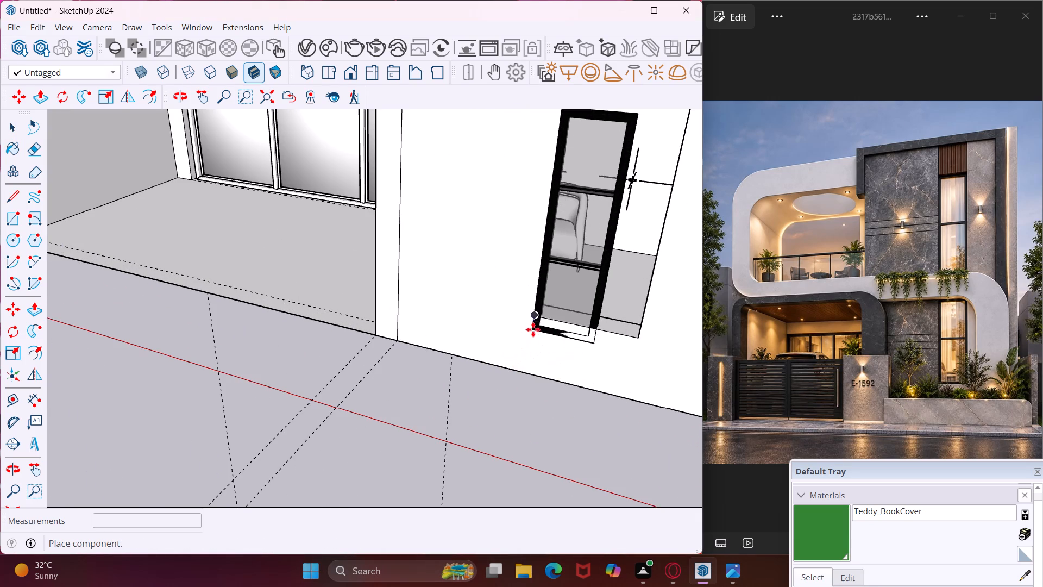
{"action": "left_click", "coordinate": [538, 311]}
Move the black-framed window about 3 1/8" inward so it sits recessed within the front wall opening.
{"action": "middle_click_drag", "start_coordinate": [564, 309], "coordinate": [460, 291]}
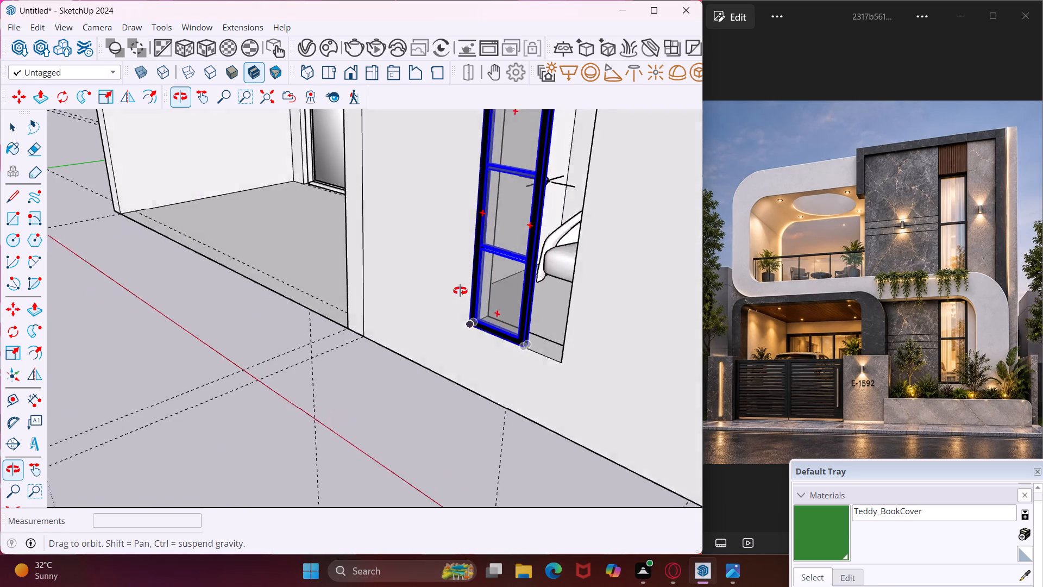
{"action": "middle_click_drag", "start_coordinate": [460, 291], "coordinate": [435, 289]}
{"action": "scroll", "coordinate": [435, 289], "scroll_direction": "up", "scroll_amount": 1}
{"action": "key", "text": "m"}
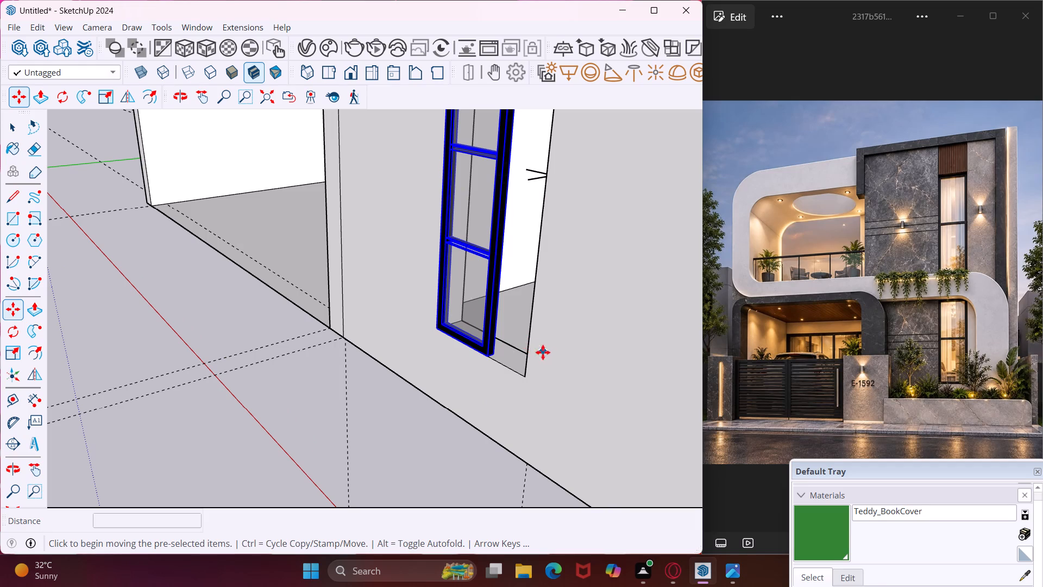
{"action": "scroll", "coordinate": [501, 356], "scroll_direction": "up", "scroll_amount": 8}
{"action": "left_click", "coordinate": [508, 369]}
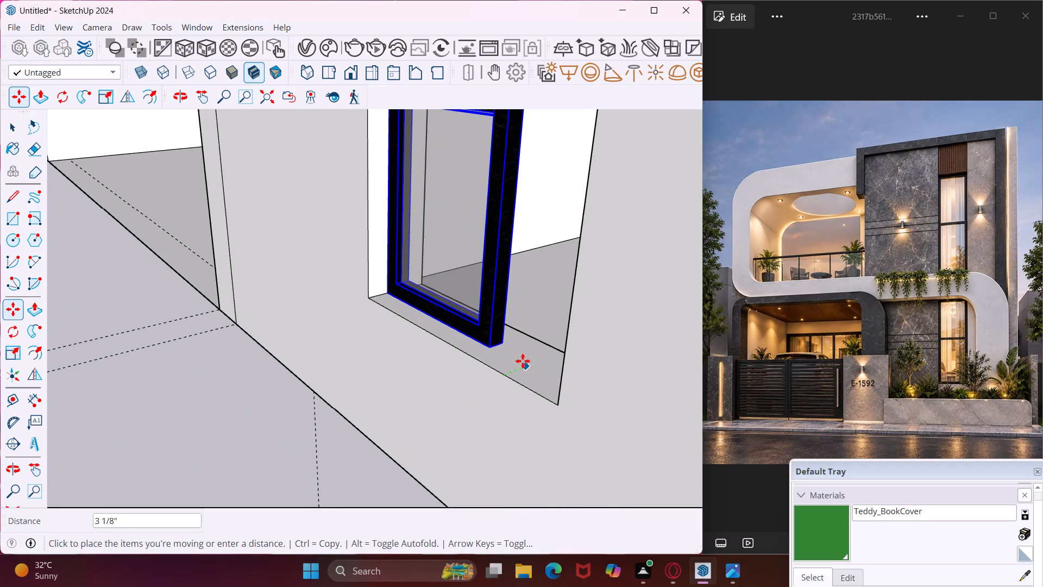
{"action": "left_click", "coordinate": [523, 361]}
Scale the black-framed window's height by about 1.38 so it reaches the top of the front wall.
{"action": "middle_click_drag", "start_coordinate": [456, 352], "coordinate": [523, 403]}
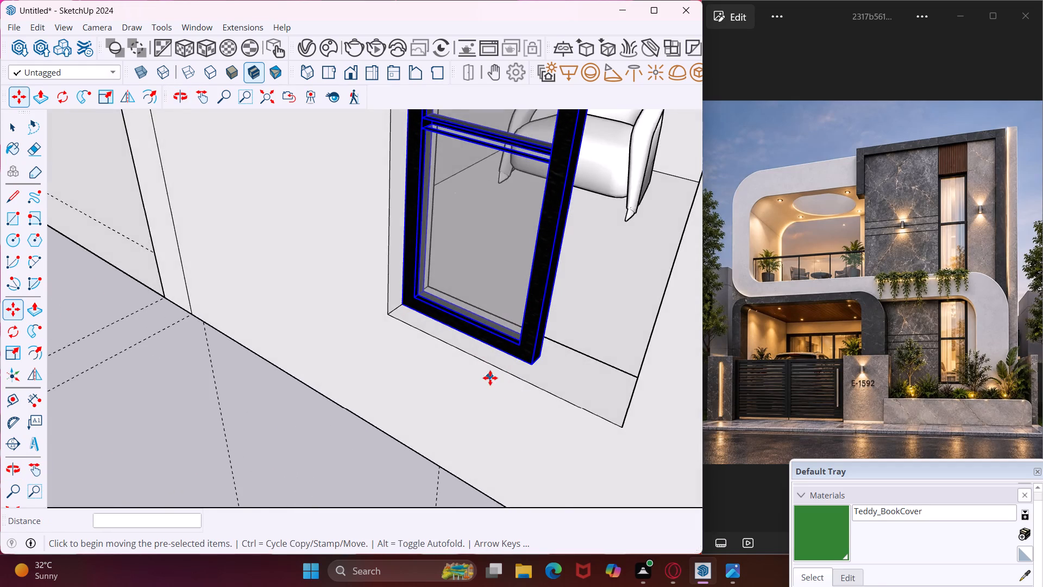
{"action": "scroll", "coordinate": [490, 378], "scroll_direction": "down", "scroll_amount": 16}
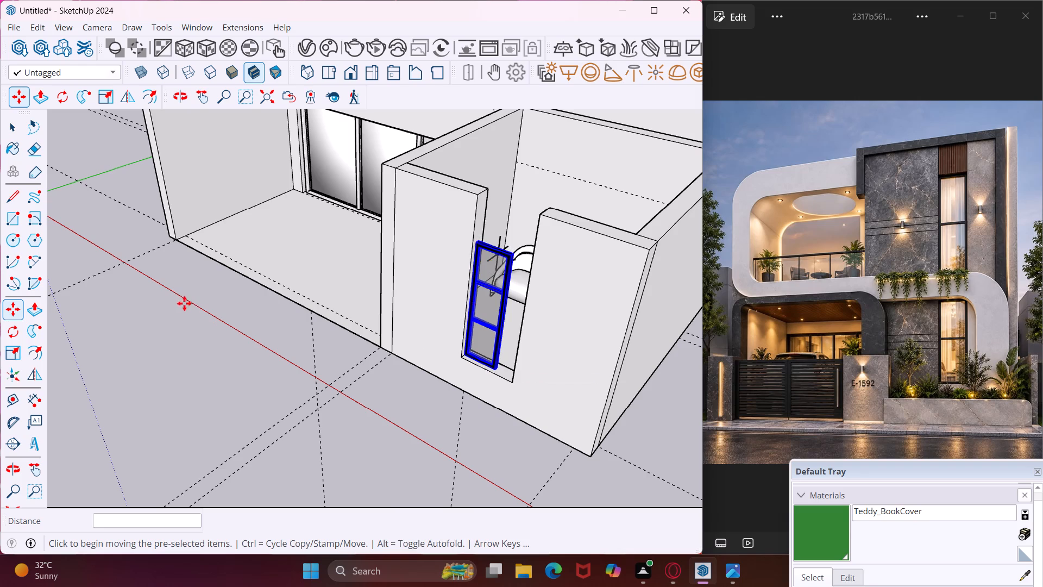
{"action": "left_click", "coordinate": [17, 350]}
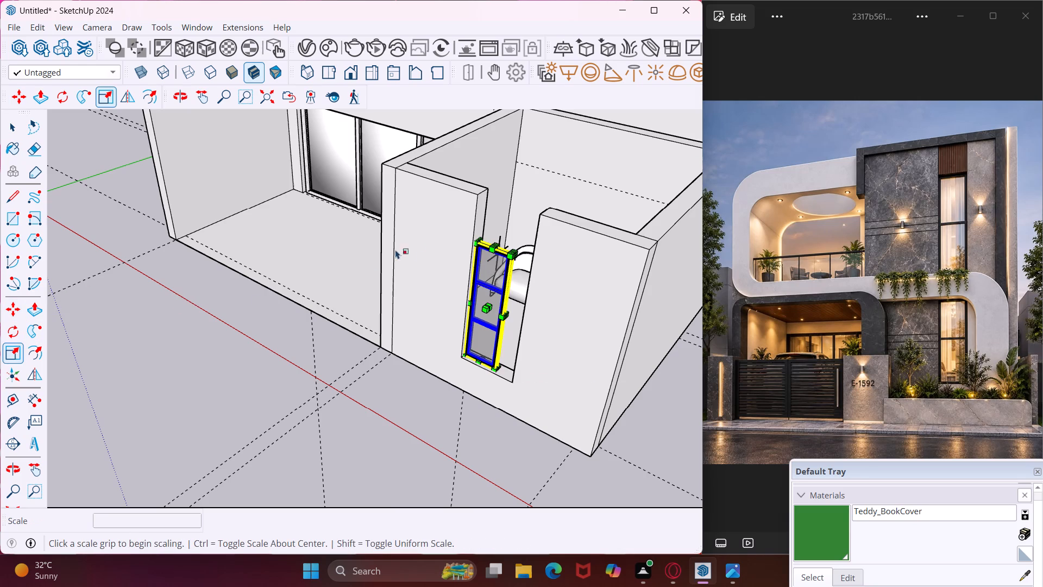
{"action": "scroll", "coordinate": [500, 250], "scroll_direction": "up", "scroll_amount": 12}
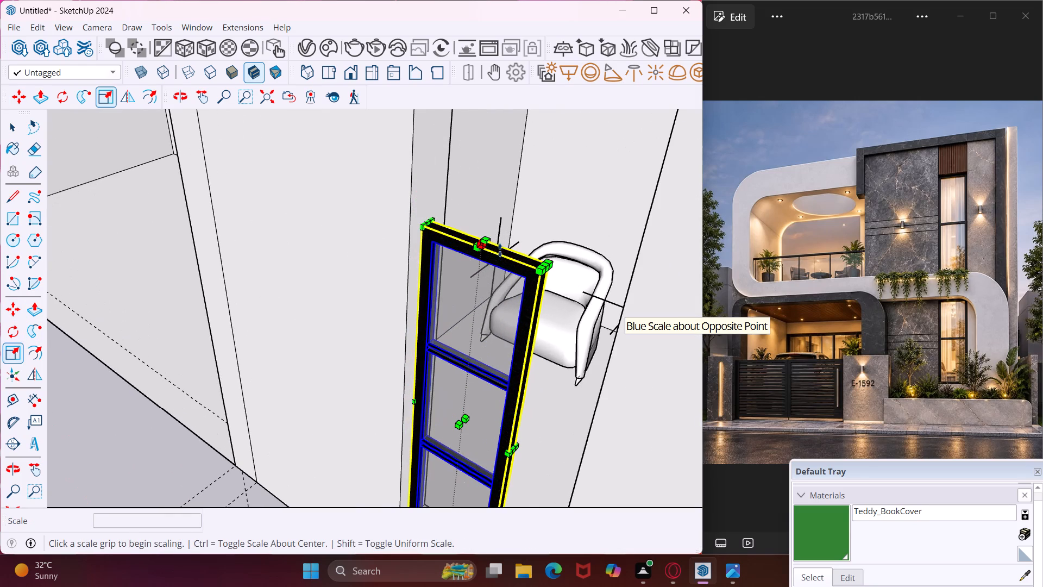
{"action": "left_click", "coordinate": [487, 243]}
{"action": "scroll", "coordinate": [477, 205], "scroll_direction": "down", "scroll_amount": 10}
{"action": "left_click", "coordinate": [455, 145]}
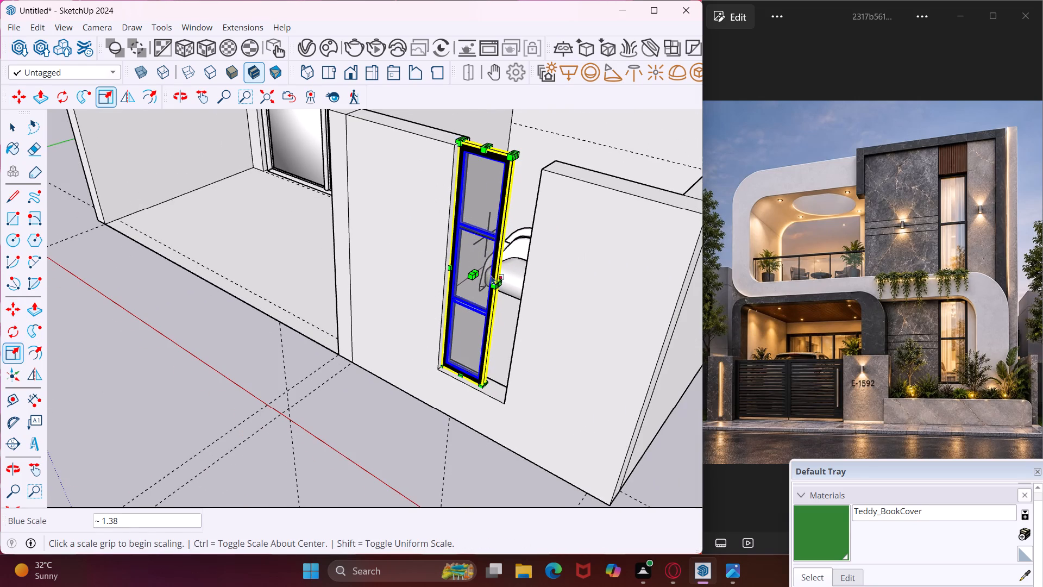
Stretch the black-framed window's width to the far side of its opening and deselect it.
{"action": "scroll", "coordinate": [497, 288], "scroll_direction": "up", "scroll_amount": 12}
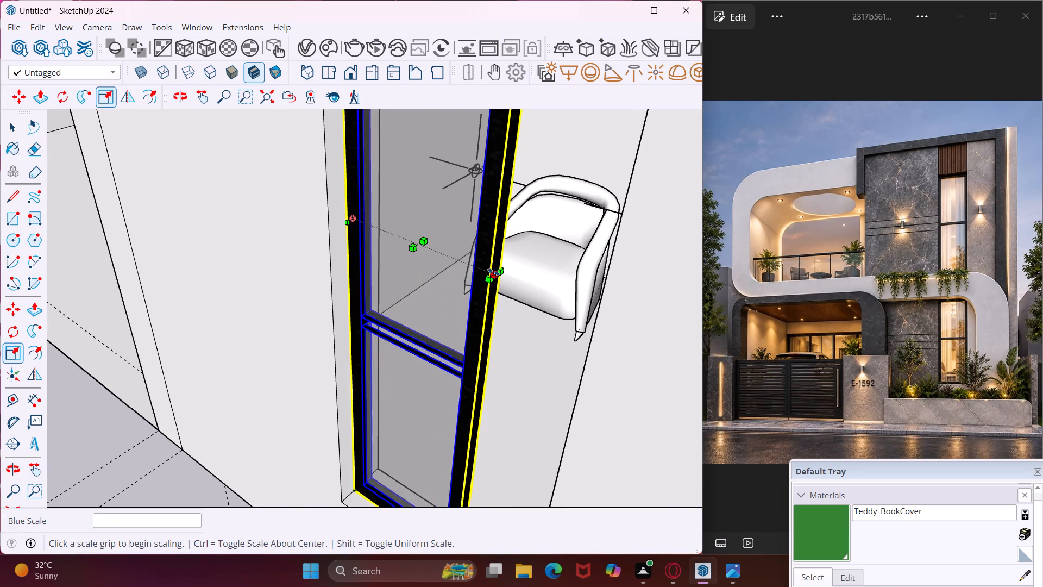
{"action": "left_click", "coordinate": [493, 271]}
{"action": "scroll", "coordinate": [521, 278], "scroll_direction": "down", "scroll_amount": 5}
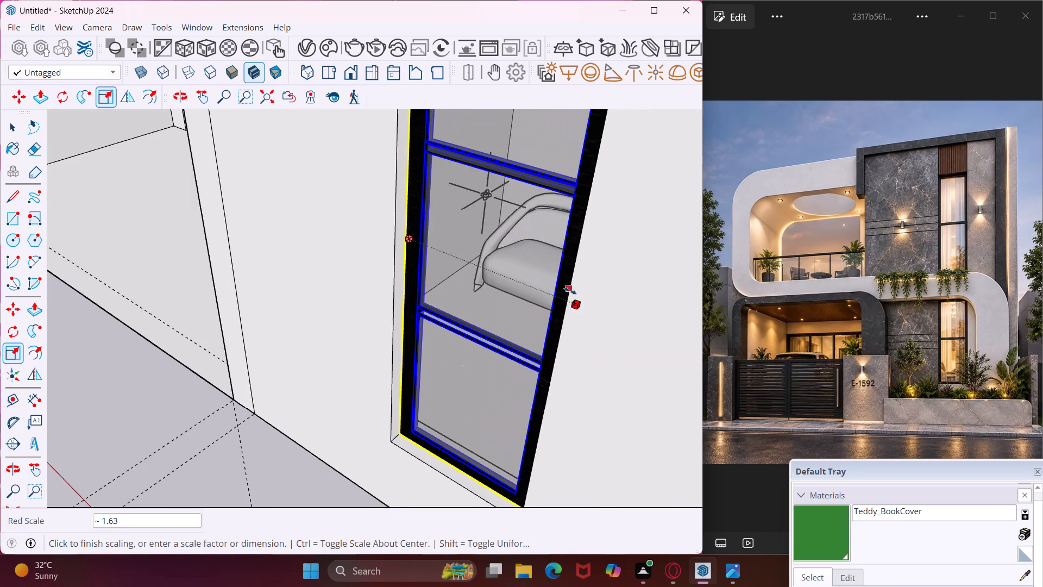
{"action": "left_click", "coordinate": [574, 294]}
{"action": "middle_click_drag", "start_coordinate": [513, 275], "coordinate": [557, 292]}
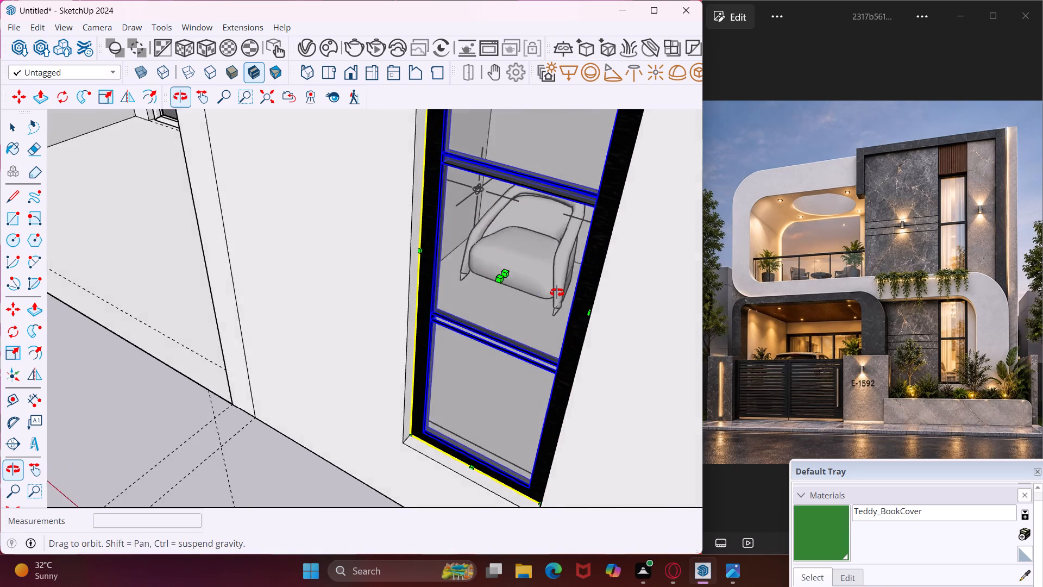
{"action": "middle_click_drag", "start_coordinate": [557, 292], "coordinate": [590, 302]}
{"action": "scroll", "coordinate": [441, 311], "scroll_direction": "down", "scroll_amount": 14}
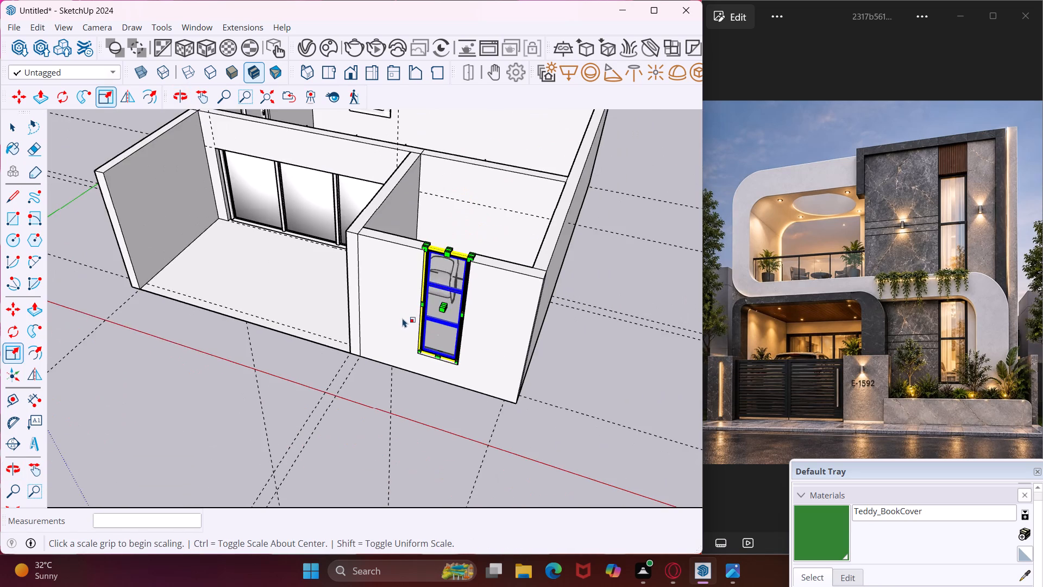
{"action": "scroll", "coordinate": [403, 318], "scroll_direction": "down", "scroll_amount": 3}
{"action": "key", "text": "Escape"}
{"action": "key", "text": "space"}
{"action": "left_click", "coordinate": [565, 289]}
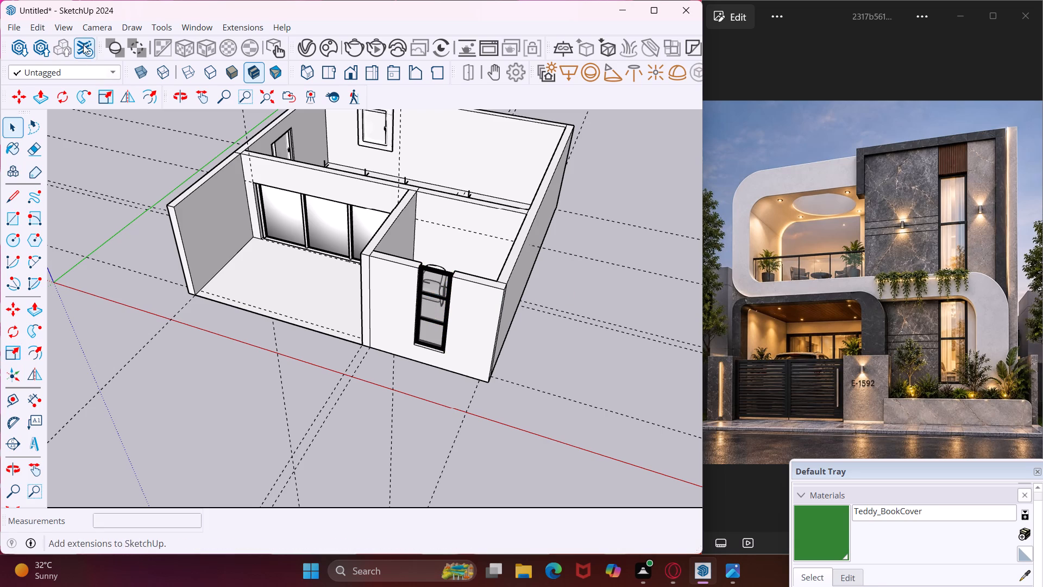
Delete all construction guides from the model.
{"action": "left_click", "coordinate": [31, 28]}
{"action": "left_click", "coordinate": [85, 163]}
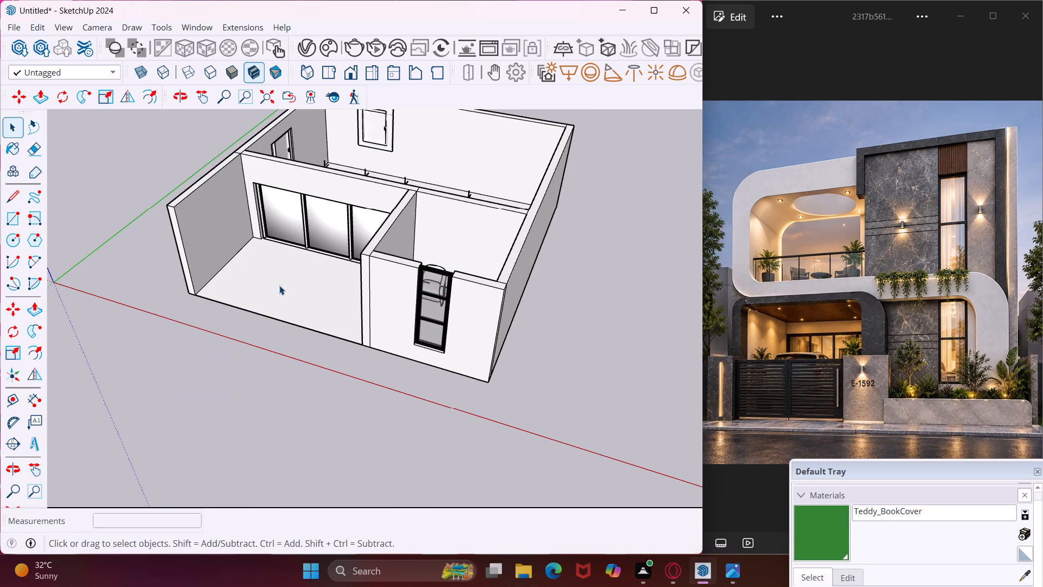
Search the downloaded Chaos Cosmos assets for "curtain" and import Curtains 004.
{"action": "middle_click_drag", "start_coordinate": [403, 264], "coordinate": [286, 279]}
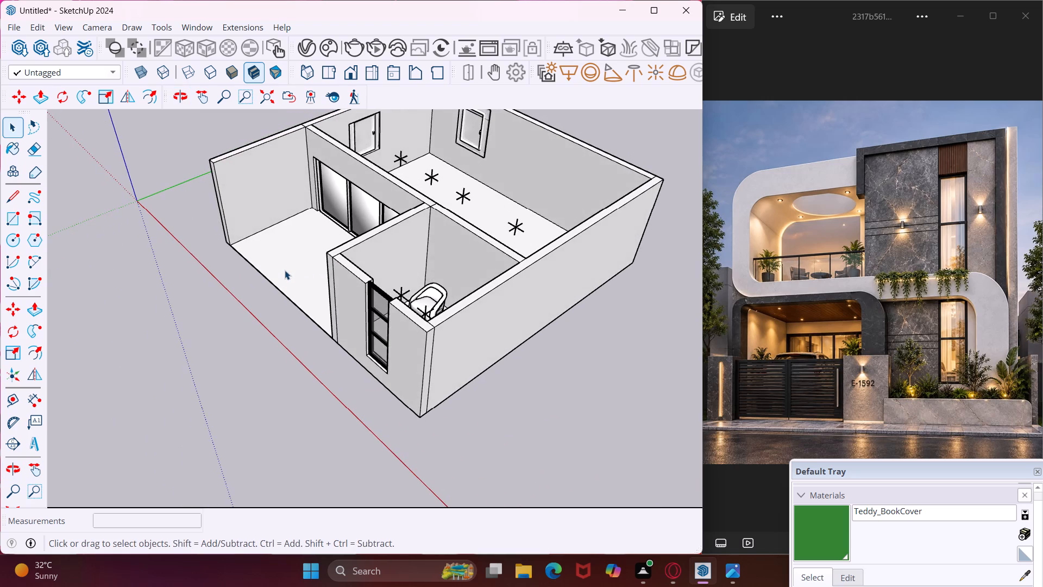
{"action": "scroll", "coordinate": [285, 270], "scroll_direction": "down", "scroll_amount": 5}
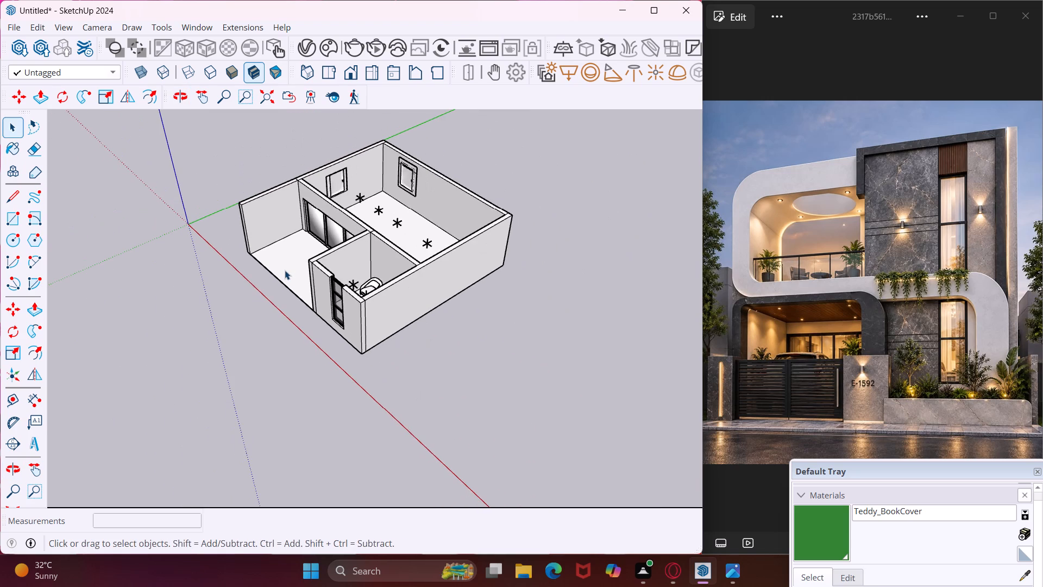
{"action": "middle_click_drag", "start_coordinate": [285, 270], "coordinate": [296, 258]}
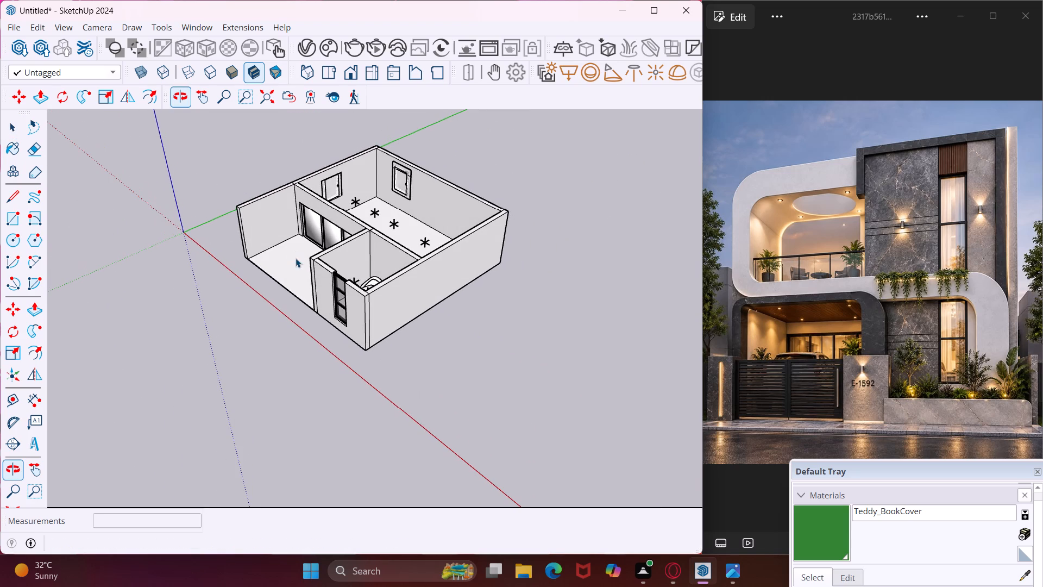
{"action": "left_click", "coordinate": [325, 42]}
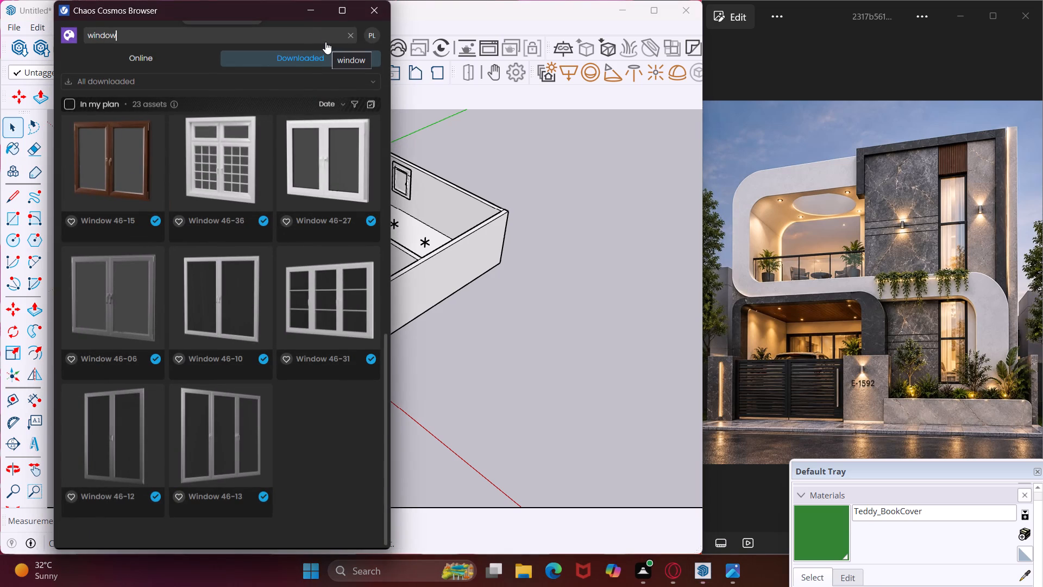
{"action": "left_click", "coordinate": [254, 79]}
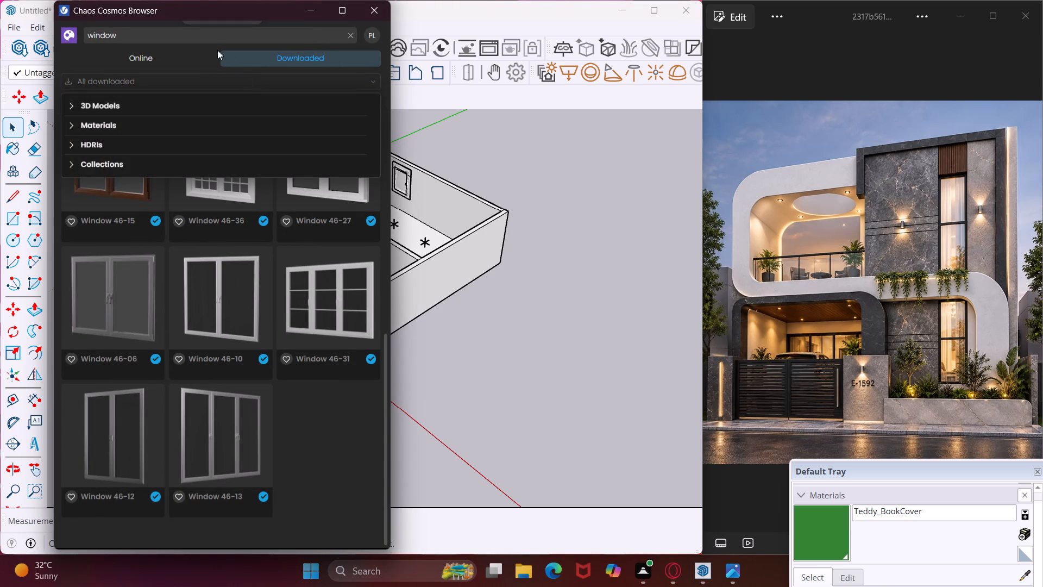
{"action": "left_click", "coordinate": [213, 34]}
{"action": "key", "text": "BackSpace"}
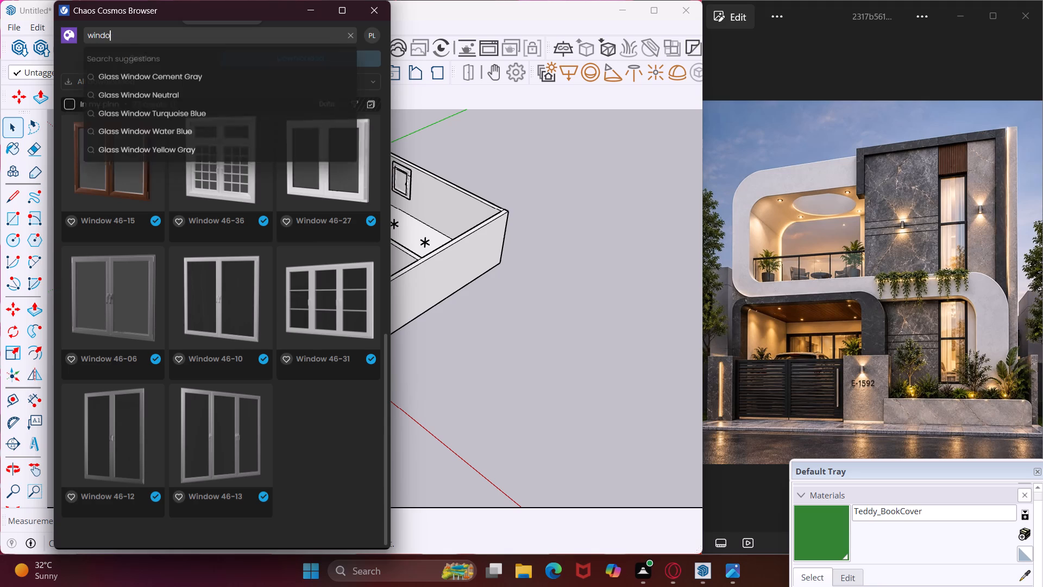
{"action": "key", "text": "BackSpace"}
{"action": "key", "text": "BackSpace"}
{"action": "key", "text": "BackSpace"}
{"action": "key", "text": "BackSpace"}
{"action": "key", "text": "BackSpace"}
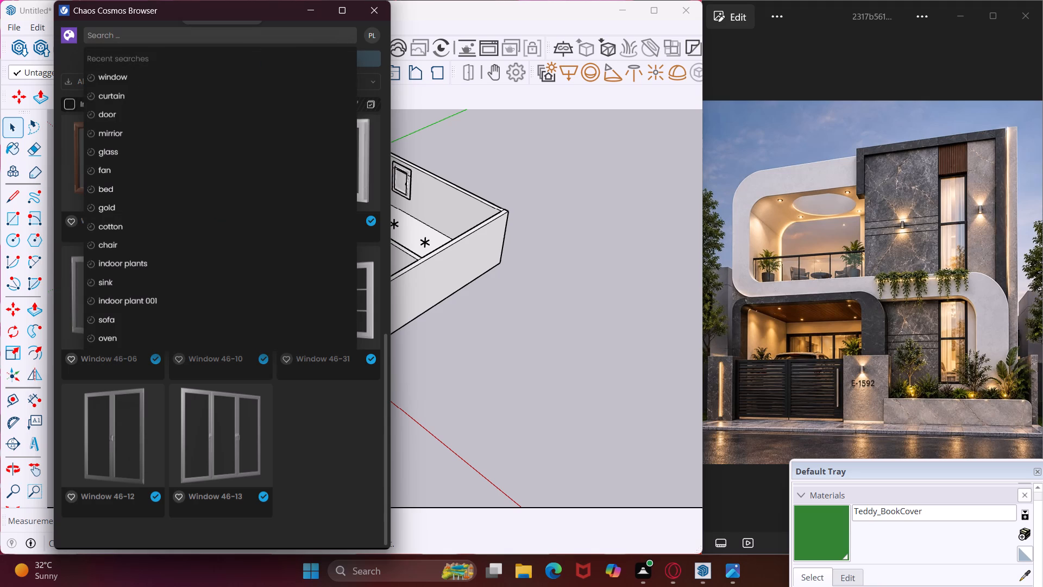
{"action": "left_click", "coordinate": [106, 100]}
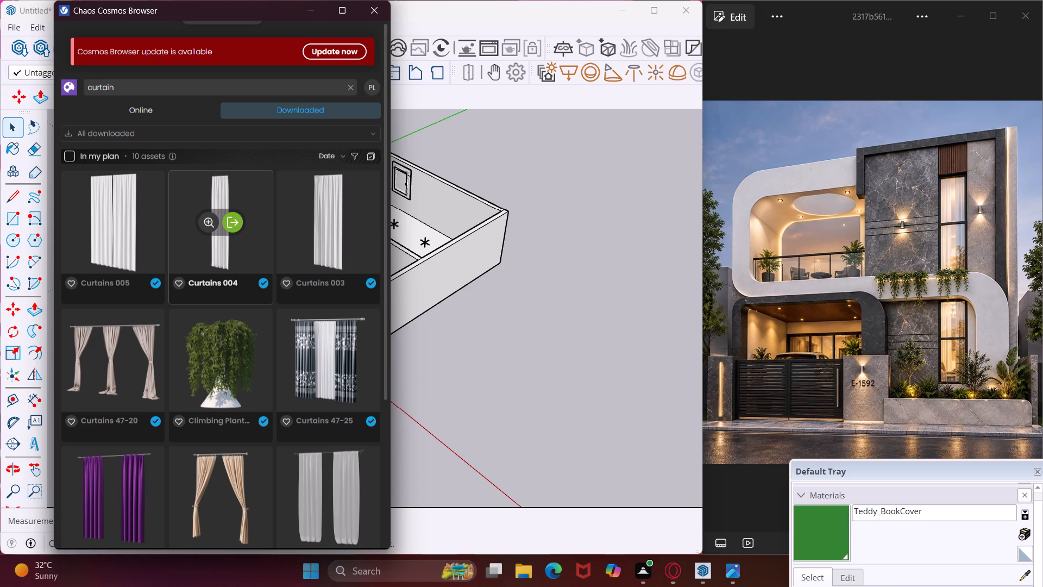
{"action": "left_click", "coordinate": [233, 221]}
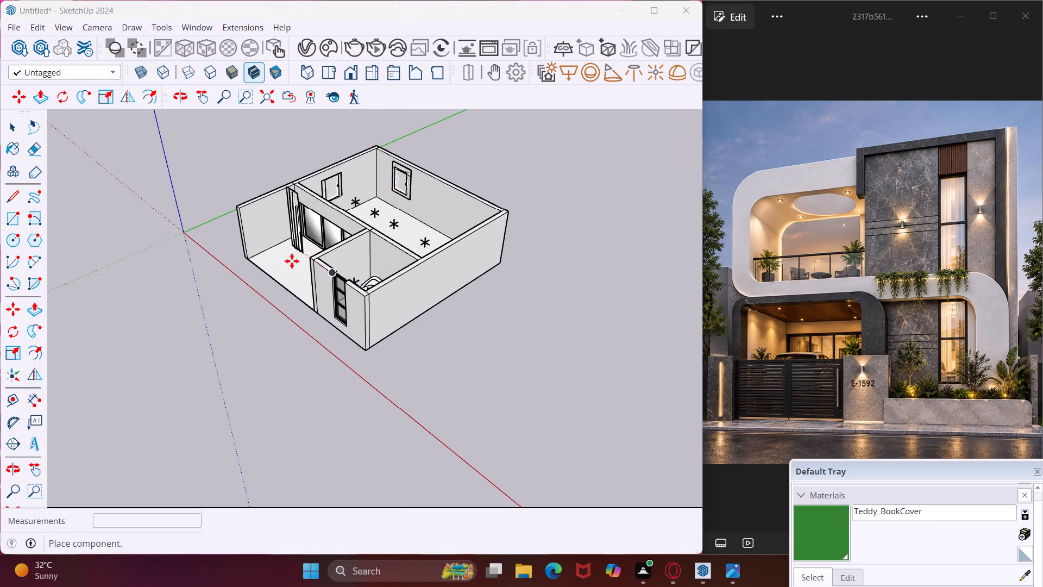
Place the curtain on the smaller front room's floor, beside the inner side of the black-framed window.
{"action": "middle_click_drag", "start_coordinate": [315, 261], "coordinate": [148, 274]}
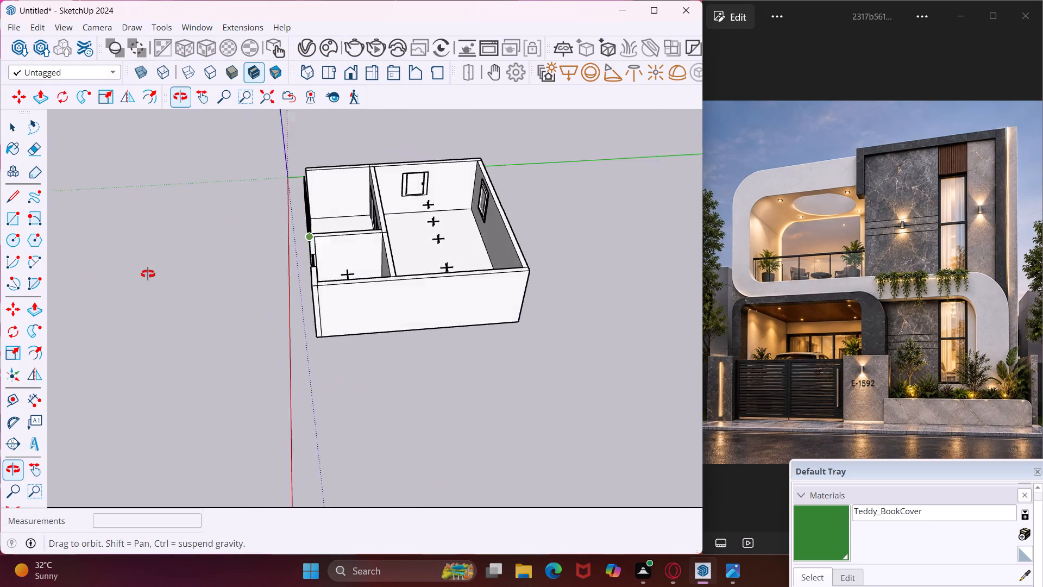
{"action": "middle_click_drag", "start_coordinate": [148, 274], "coordinate": [88, 276]}
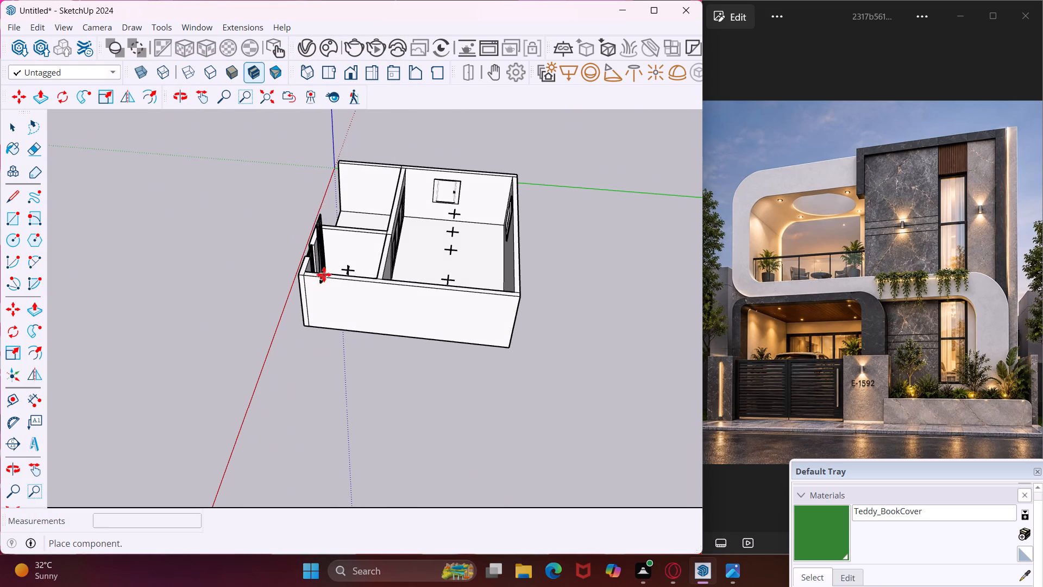
{"action": "scroll", "coordinate": [321, 270], "scroll_direction": "up", "scroll_amount": 13}
{"action": "middle_click_drag", "start_coordinate": [317, 264], "coordinate": [171, 296]}
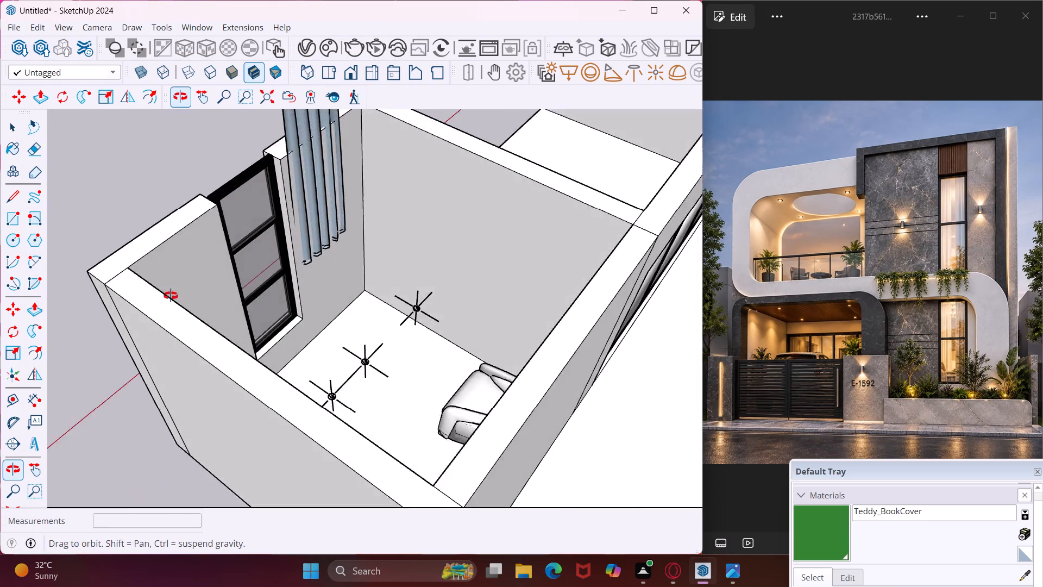
{"action": "middle_click_drag", "start_coordinate": [171, 296], "coordinate": [150, 298]}
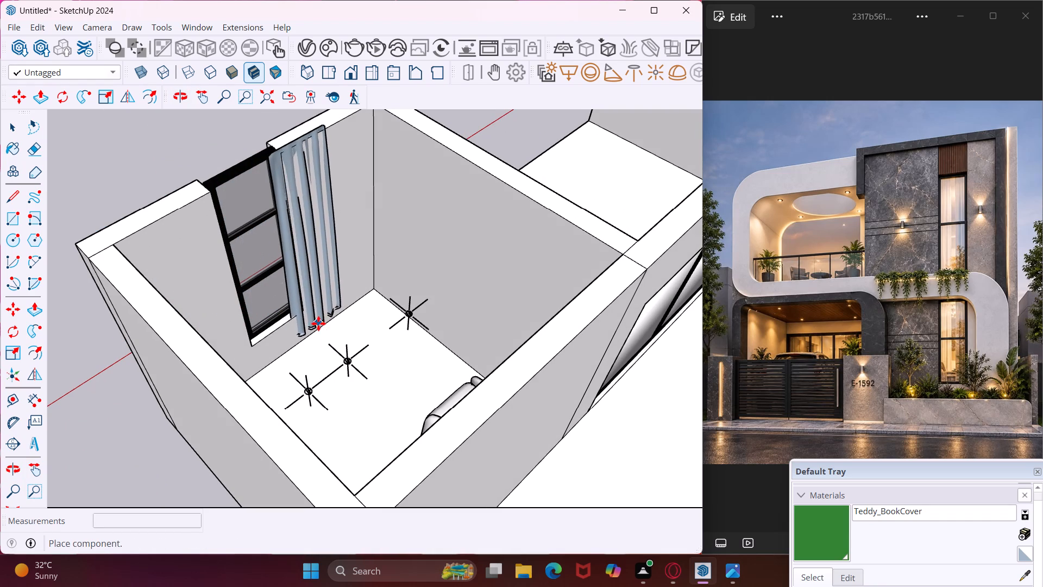
{"action": "left_click", "coordinate": [319, 324]}
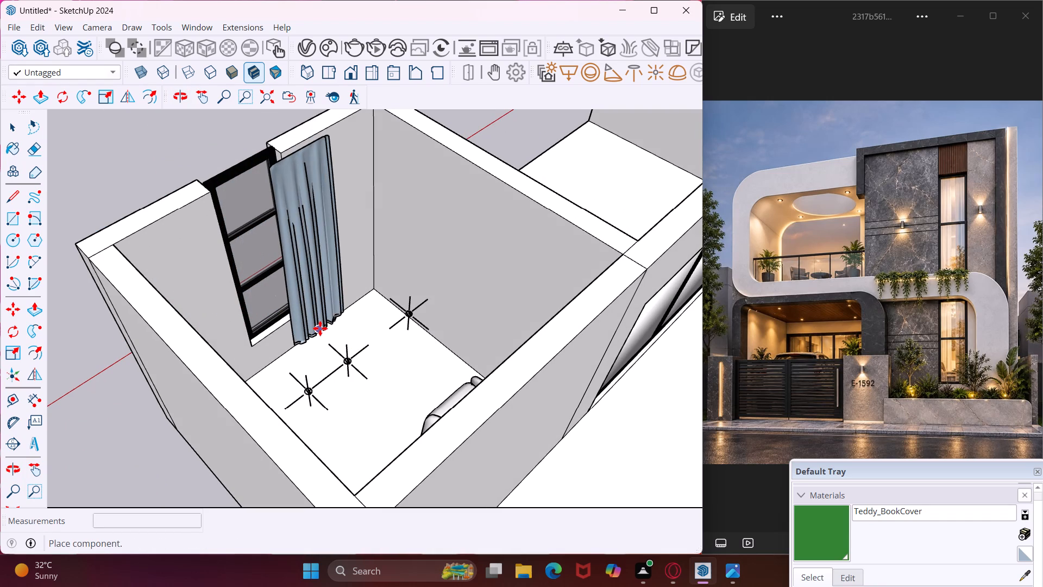
{"action": "key", "text": "Escape"}
Move the curtain 6" into the room, away from the window wall.
{"action": "key", "text": "space"}
{"action": "left_click", "coordinate": [311, 327]}
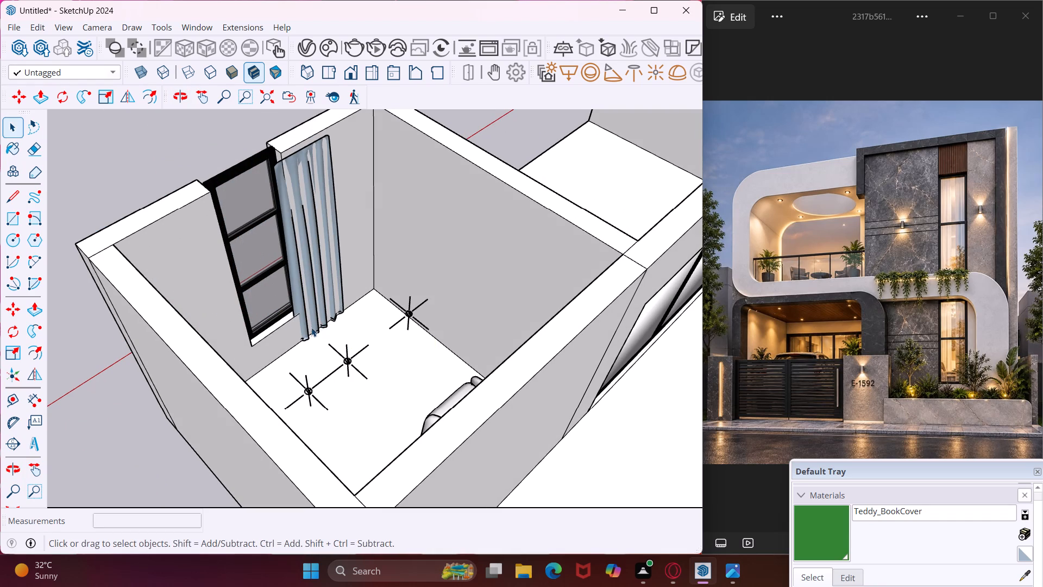
{"action": "middle_click_drag", "start_coordinate": [311, 327], "coordinate": [411, 354]}
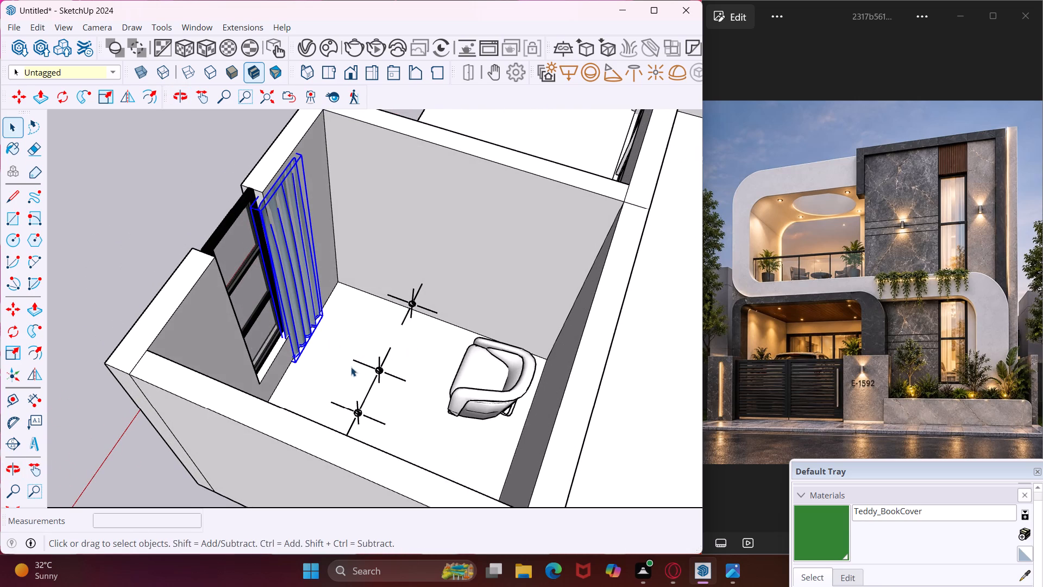
{"action": "key", "text": "m"}
{"action": "scroll", "coordinate": [327, 364], "scroll_direction": "up", "scroll_amount": 6}
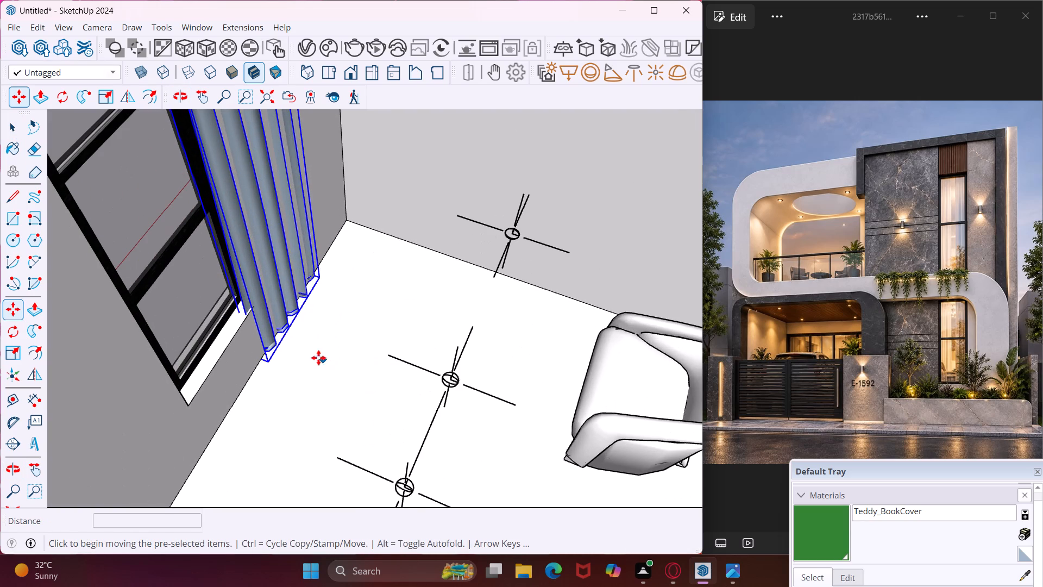
{"action": "left_click", "coordinate": [308, 348]}
{"action": "left_click", "coordinate": [322, 352]}
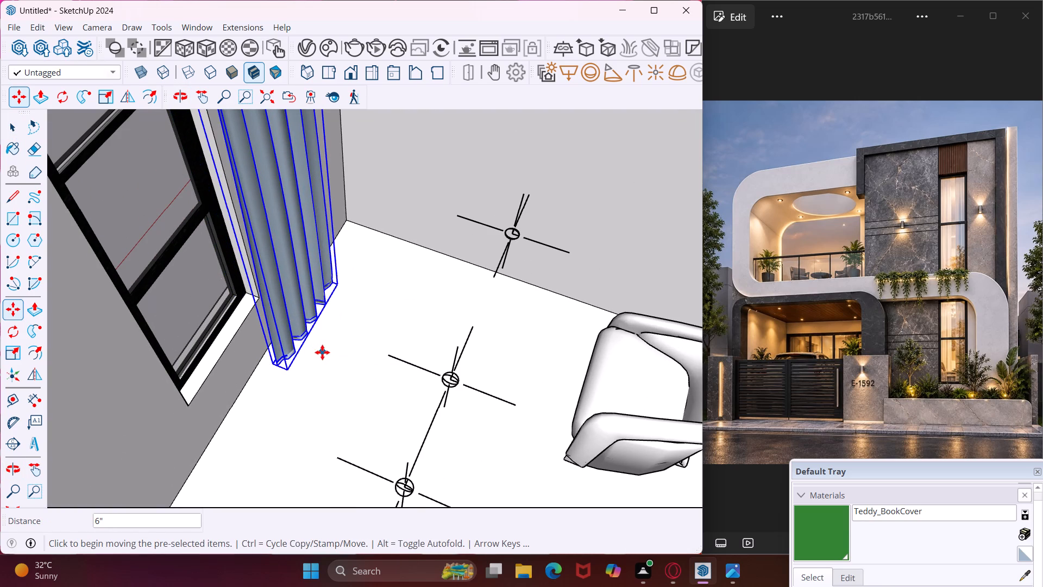
Shift the curtain slightly along the window wall so it overlaps the near edge of the window opening.
{"action": "scroll", "coordinate": [319, 352], "scroll_direction": "up", "scroll_amount": 4}
{"action": "middle_click_drag", "start_coordinate": [319, 352], "coordinate": [342, 360]}
{"action": "scroll", "coordinate": [320, 353], "scroll_direction": "up", "scroll_amount": 1}
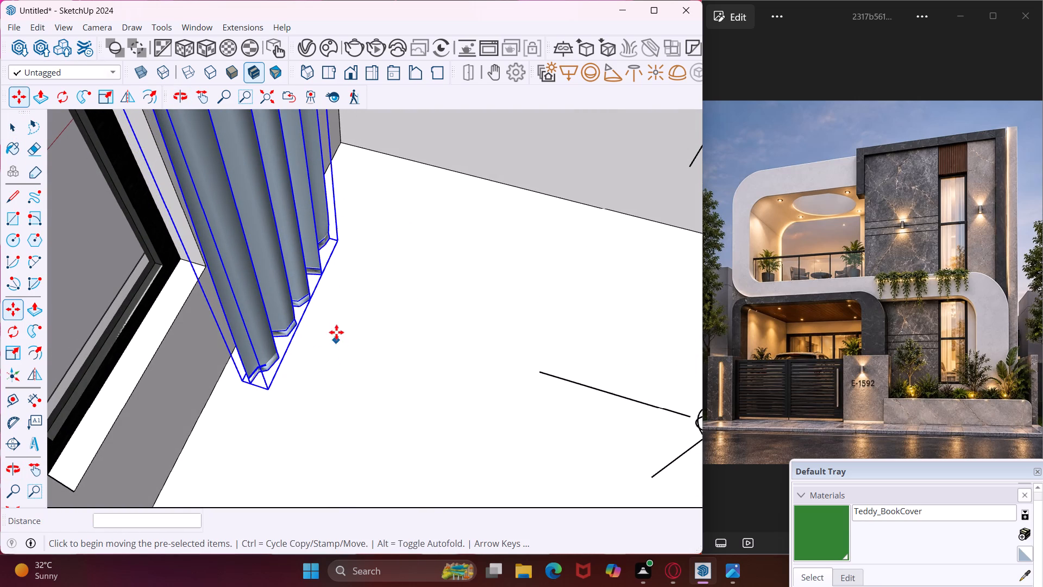
{"action": "left_click", "coordinate": [336, 328]}
{"action": "left_click", "coordinate": [329, 348]}
{"action": "scroll", "coordinate": [329, 348], "scroll_direction": "down", "scroll_amount": 1}
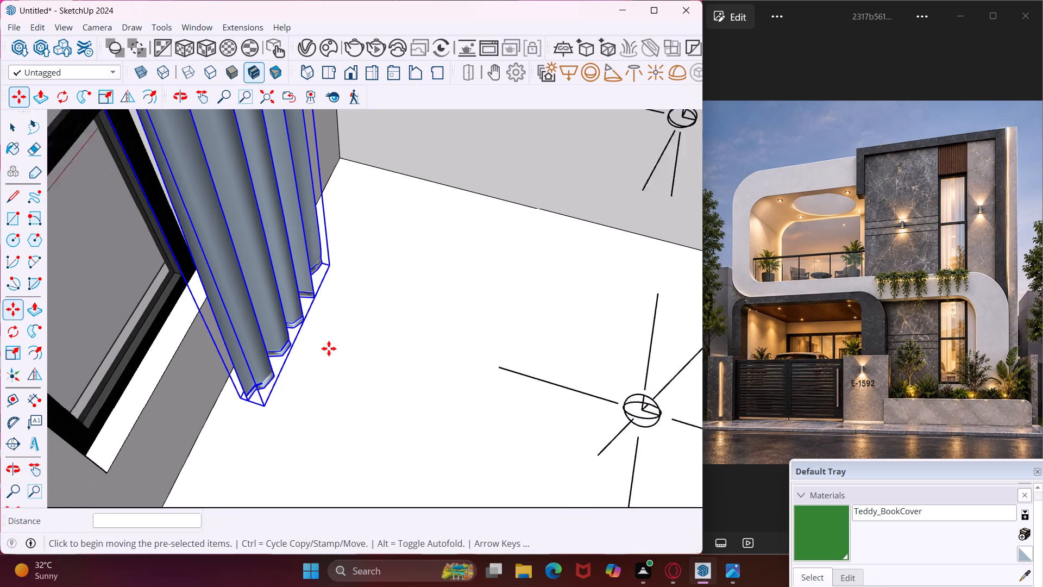
{"action": "scroll", "coordinate": [329, 348], "scroll_direction": "down", "scroll_amount": 2}
{"action": "middle_click_drag", "start_coordinate": [329, 348], "coordinate": [278, 329]}
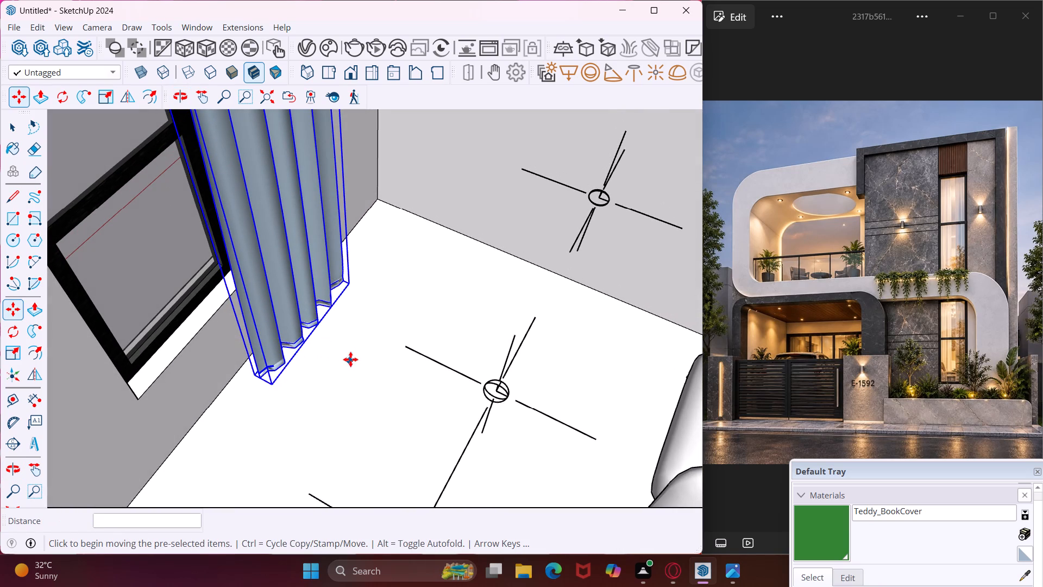
Copy the curtain about 3' 3" along the window wall to the other side of the black-framed window.
{"action": "left_click", "coordinate": [350, 357]}
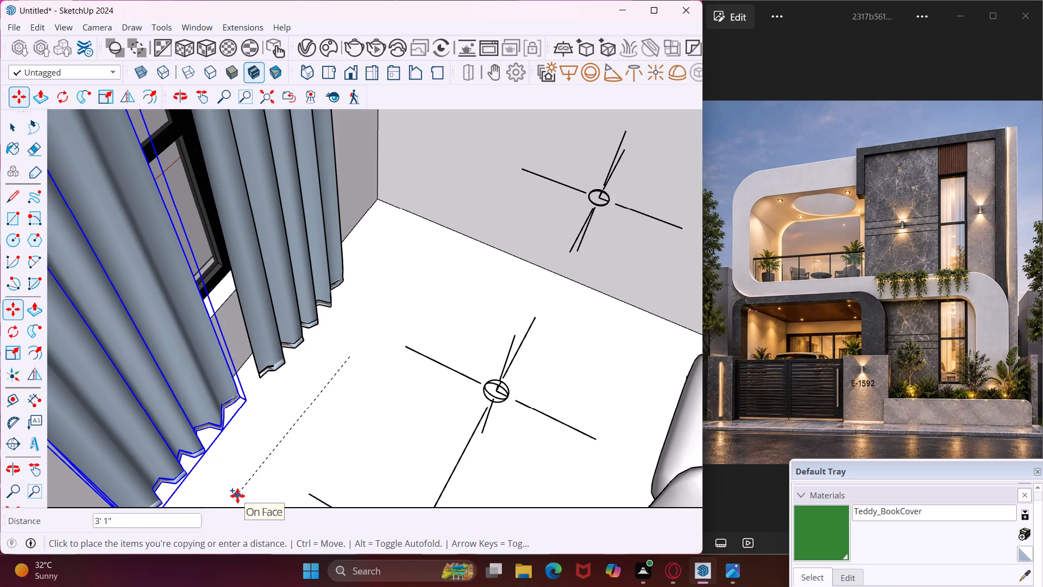
{"action": "left_click", "coordinate": [226, 504]}
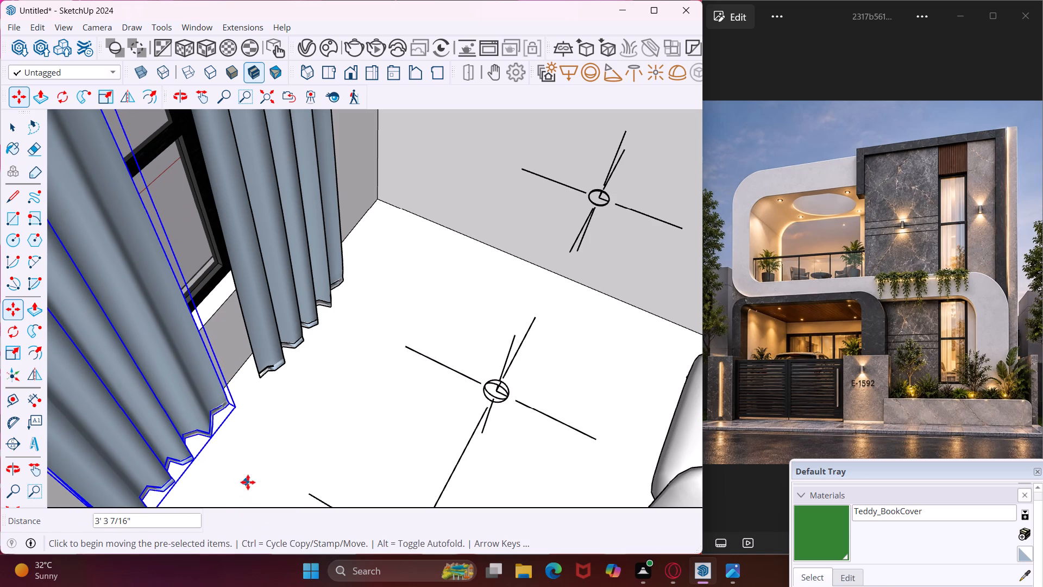
{"action": "key", "text": "Escape"}
{"action": "key", "text": "space"}
Copy the new curtain about 2' 8" straight out through the window wall, placing the copy outside the house.
{"action": "middle_click_drag", "start_coordinate": [268, 452], "coordinate": [424, 437]}
{"action": "scroll", "coordinate": [381, 397], "scroll_direction": "down", "scroll_amount": 6}
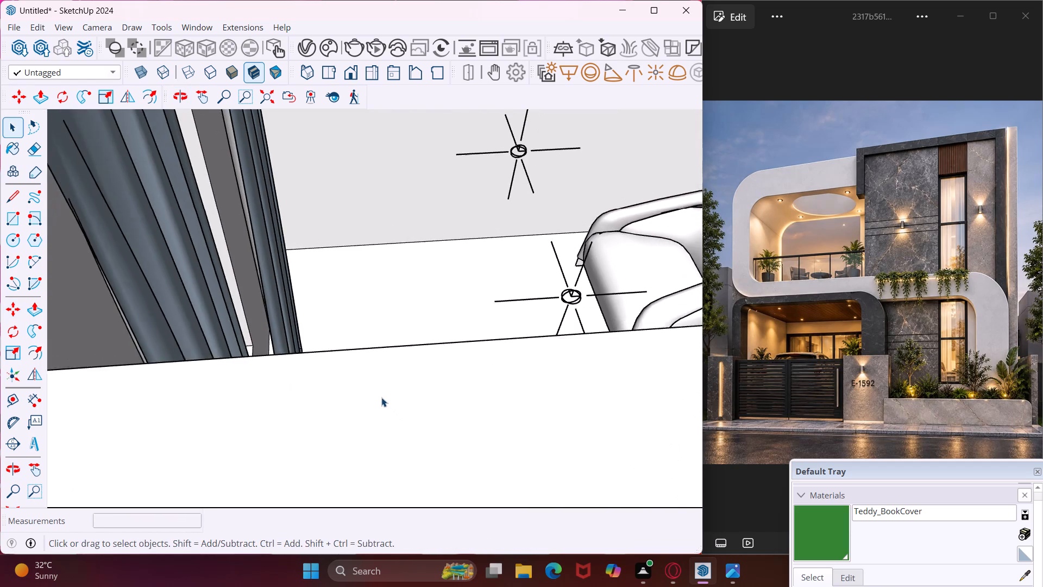
{"action": "scroll", "coordinate": [380, 396], "scroll_direction": "down", "scroll_amount": 18}
{"action": "scroll", "coordinate": [280, 308], "scroll_direction": "down", "scroll_amount": 2}
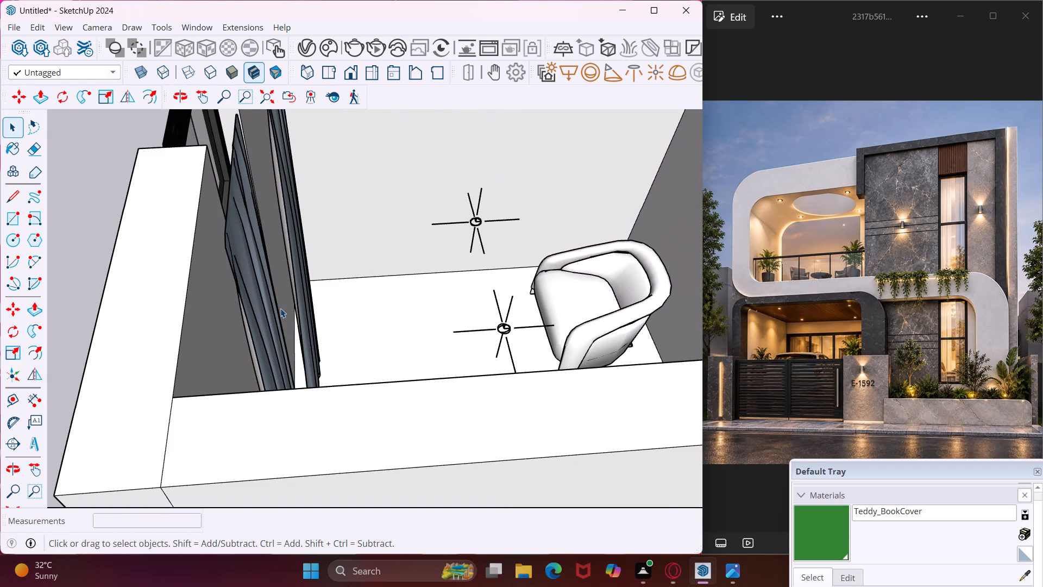
{"action": "scroll", "coordinate": [280, 308], "scroll_direction": "down", "scroll_amount": 3}
{"action": "left_click", "coordinate": [273, 305]}
{"action": "key", "text": "m"}
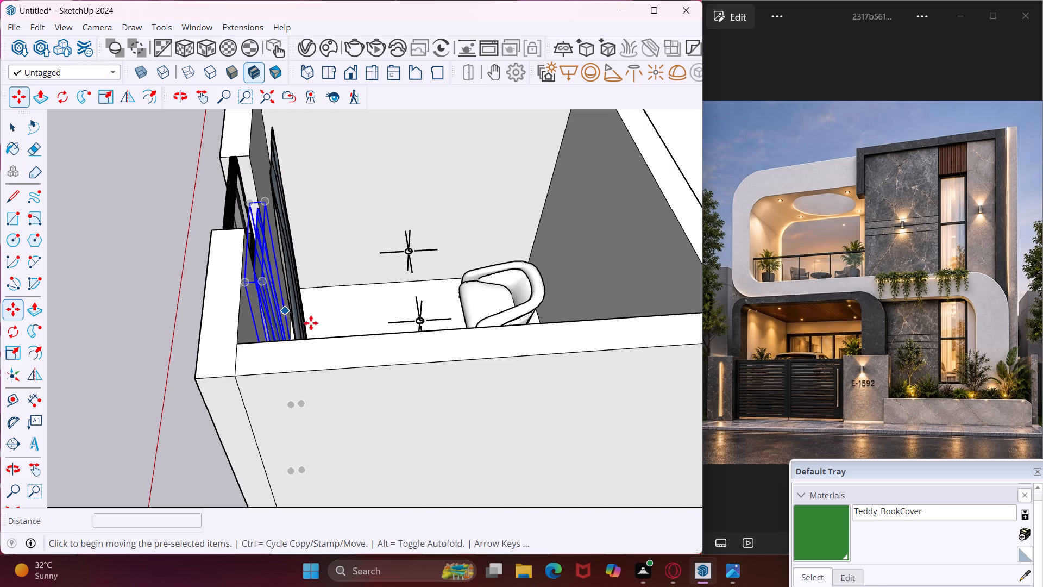
{"action": "left_click", "coordinate": [338, 395]}
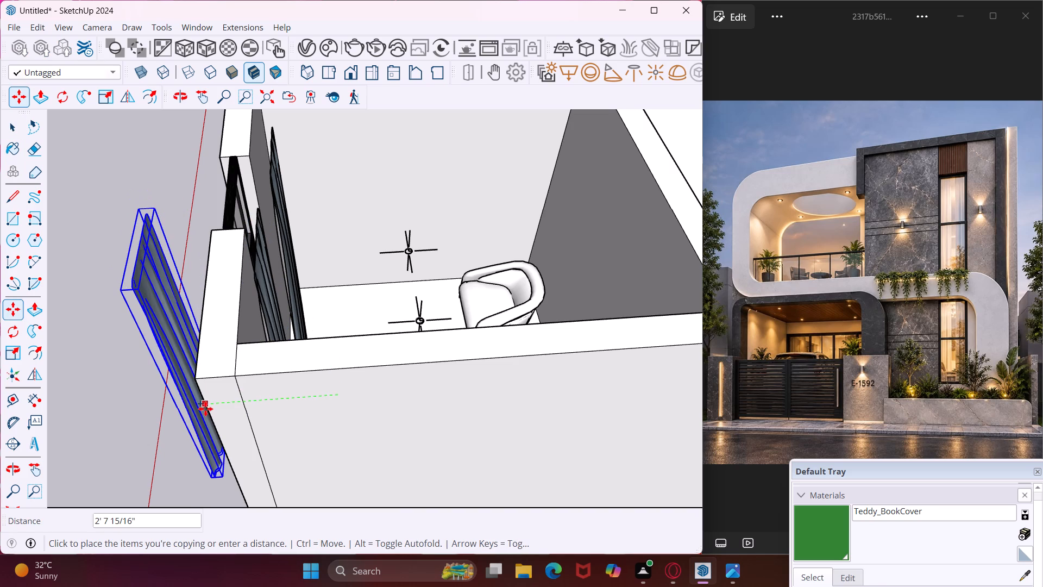
{"action": "left_click", "coordinate": [205, 409]}
{"action": "key", "text": "Escape"}
{"action": "key", "text": "space"}
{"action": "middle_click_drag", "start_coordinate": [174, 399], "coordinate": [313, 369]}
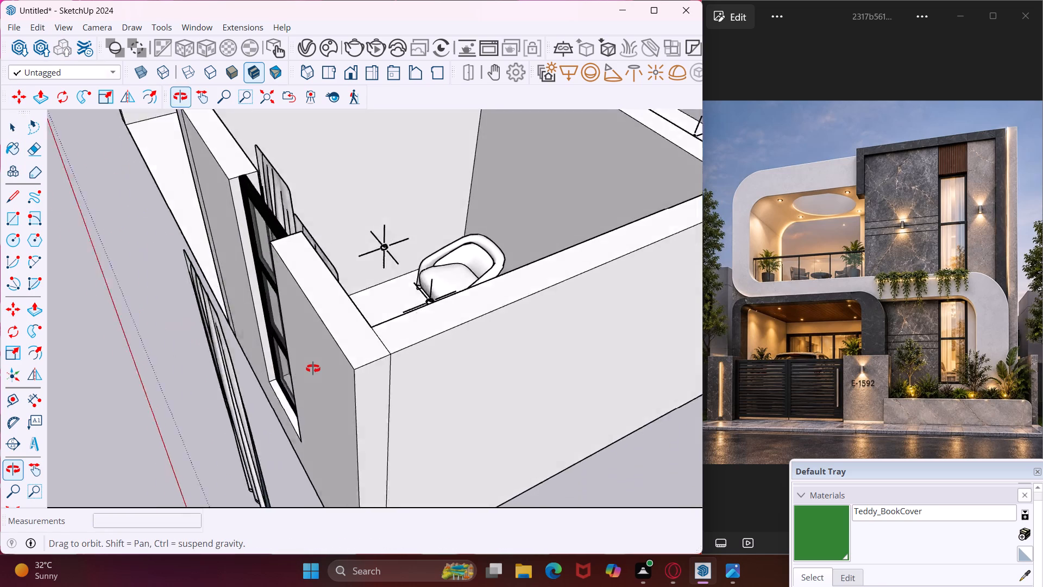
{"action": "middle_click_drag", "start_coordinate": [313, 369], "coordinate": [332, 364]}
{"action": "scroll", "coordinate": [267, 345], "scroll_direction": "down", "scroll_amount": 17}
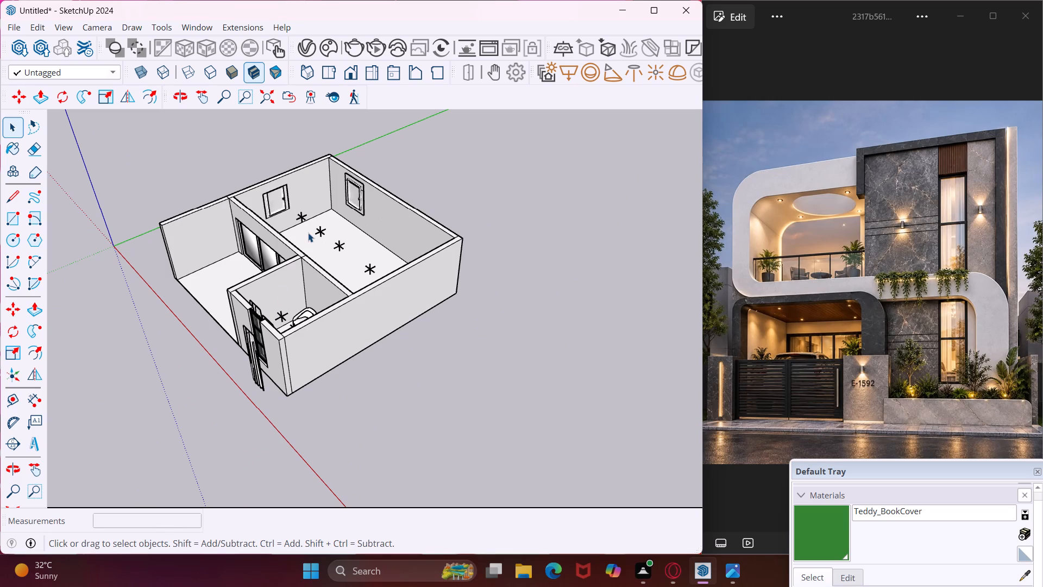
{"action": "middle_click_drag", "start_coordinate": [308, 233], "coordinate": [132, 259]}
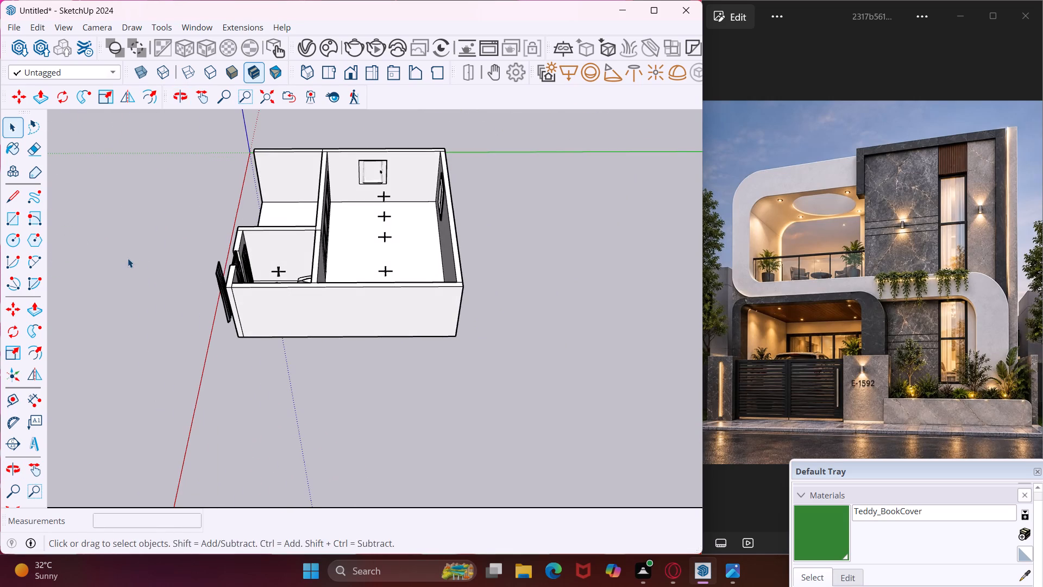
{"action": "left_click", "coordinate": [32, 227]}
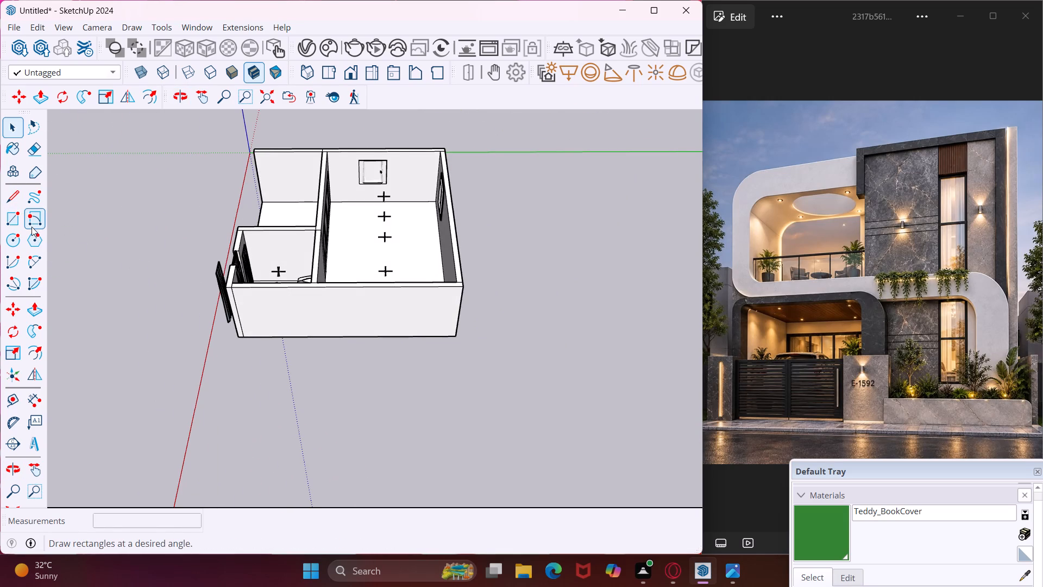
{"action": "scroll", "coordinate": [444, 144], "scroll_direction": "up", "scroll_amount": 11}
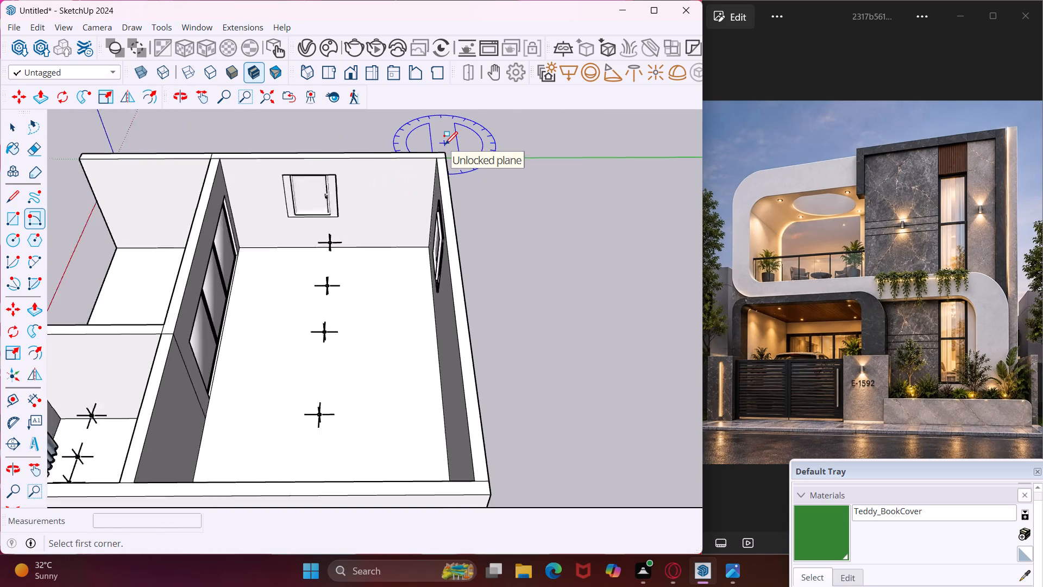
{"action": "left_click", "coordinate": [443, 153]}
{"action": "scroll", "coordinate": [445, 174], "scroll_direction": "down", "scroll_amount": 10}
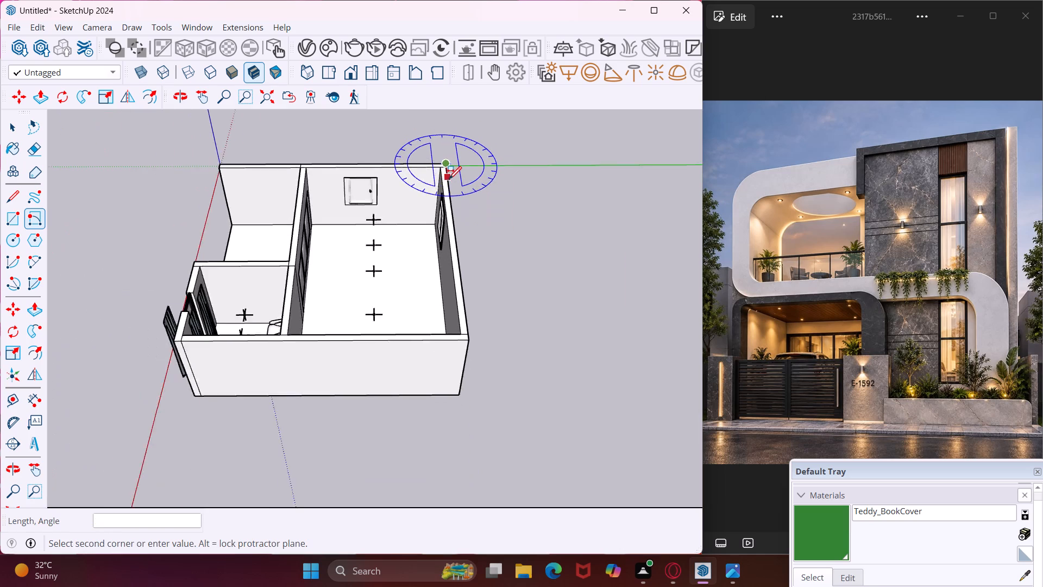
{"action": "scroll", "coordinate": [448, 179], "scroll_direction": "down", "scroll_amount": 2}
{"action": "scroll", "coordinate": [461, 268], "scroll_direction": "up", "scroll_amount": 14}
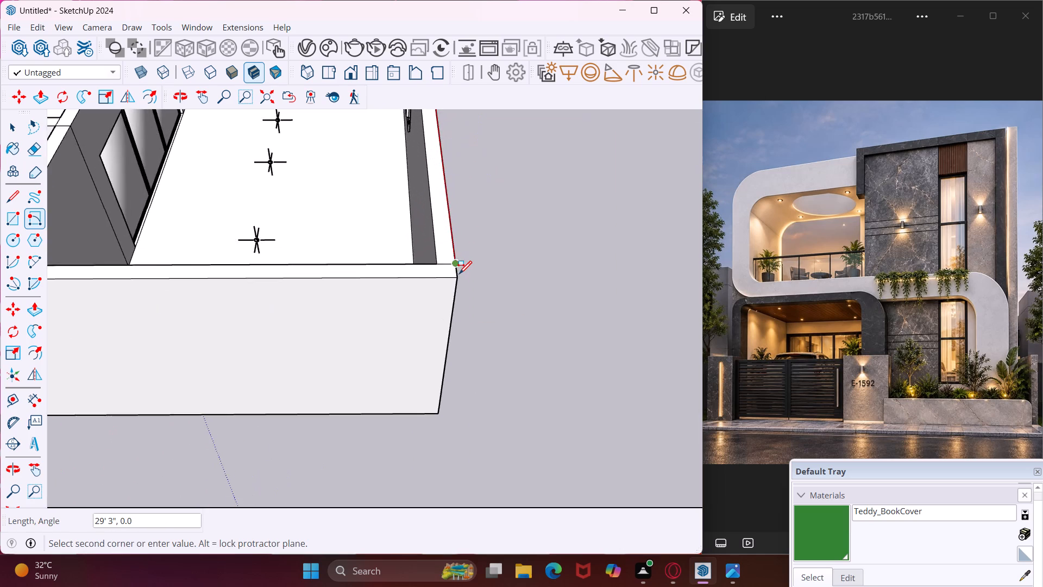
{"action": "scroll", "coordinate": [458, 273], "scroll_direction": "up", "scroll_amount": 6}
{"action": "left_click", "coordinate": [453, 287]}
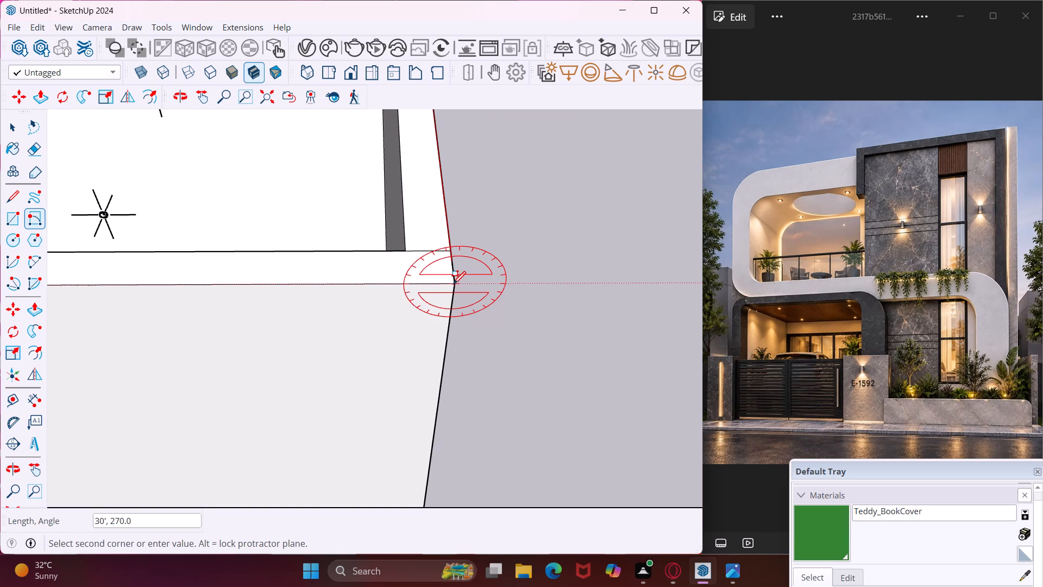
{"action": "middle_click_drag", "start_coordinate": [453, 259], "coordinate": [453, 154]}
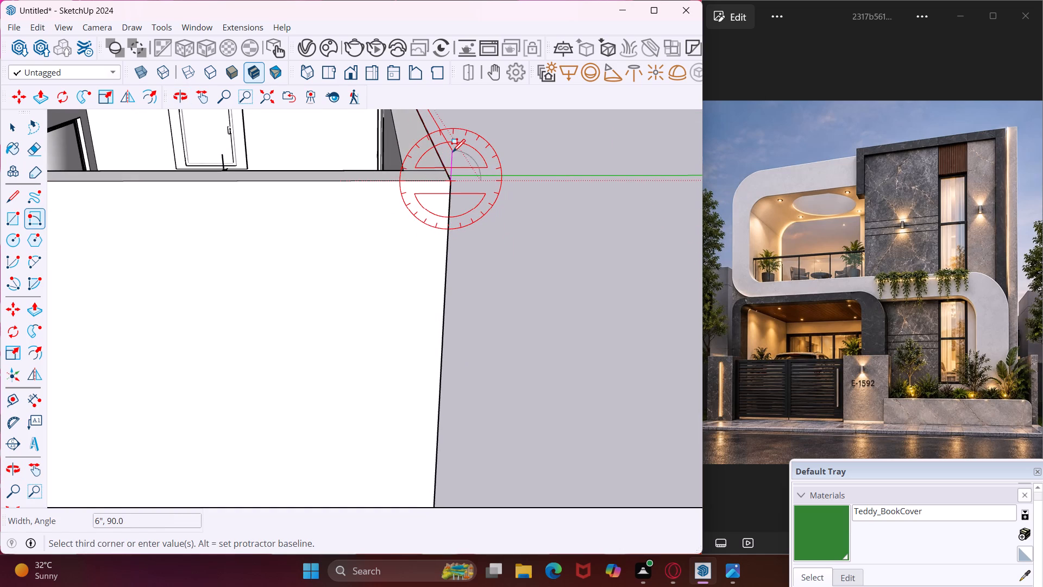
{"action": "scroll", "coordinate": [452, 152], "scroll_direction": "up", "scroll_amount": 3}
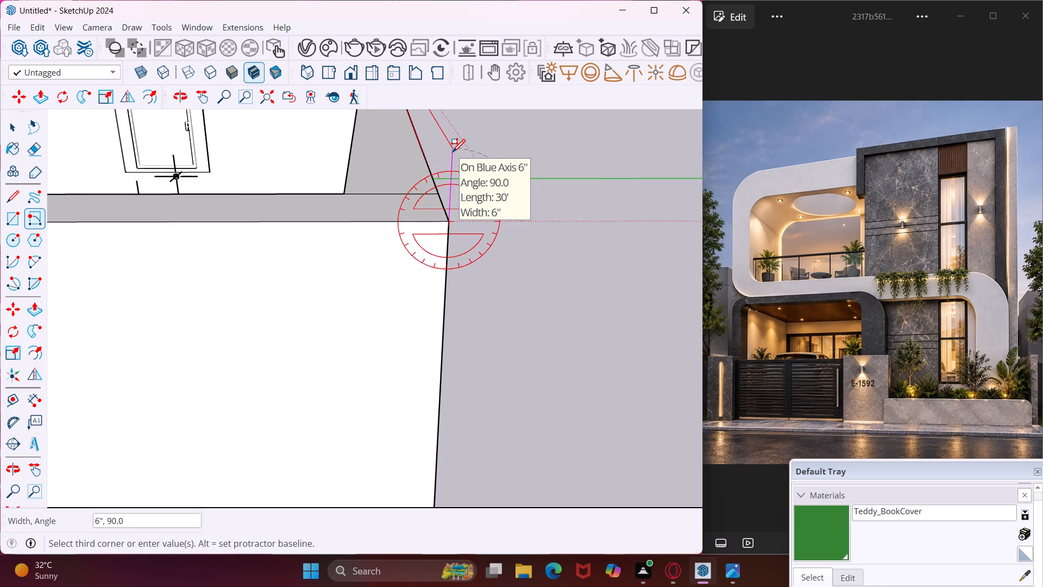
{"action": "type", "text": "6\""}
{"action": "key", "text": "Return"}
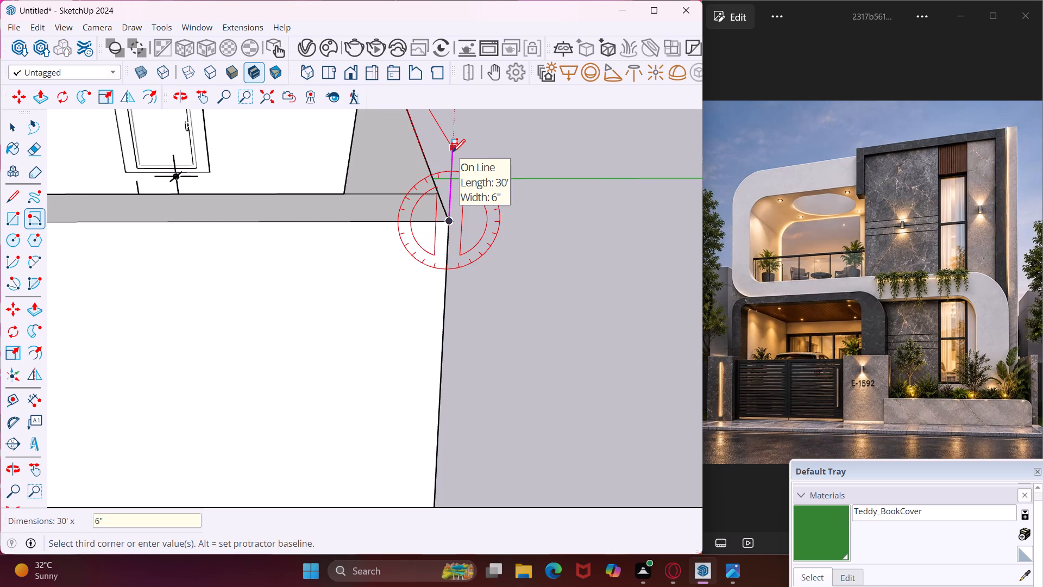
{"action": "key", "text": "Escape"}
Draw an upright 30' by 6" rotated rectangle along the outer top edge of the larger room's long side wall.
{"action": "scroll", "coordinate": [452, 152], "scroll_direction": "down", "scroll_amount": 1}
{"action": "middle_click_drag", "start_coordinate": [452, 152], "coordinate": [224, 209]}
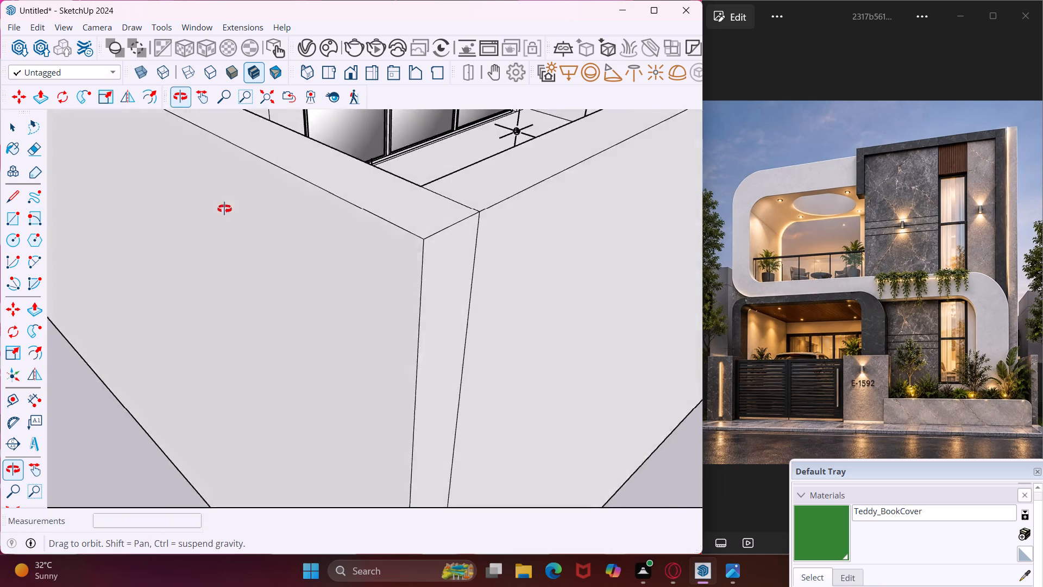
{"action": "middle_click_drag", "start_coordinate": [224, 209], "coordinate": [198, 215]}
{"action": "scroll", "coordinate": [182, 212], "scroll_direction": "down", "scroll_amount": 18}
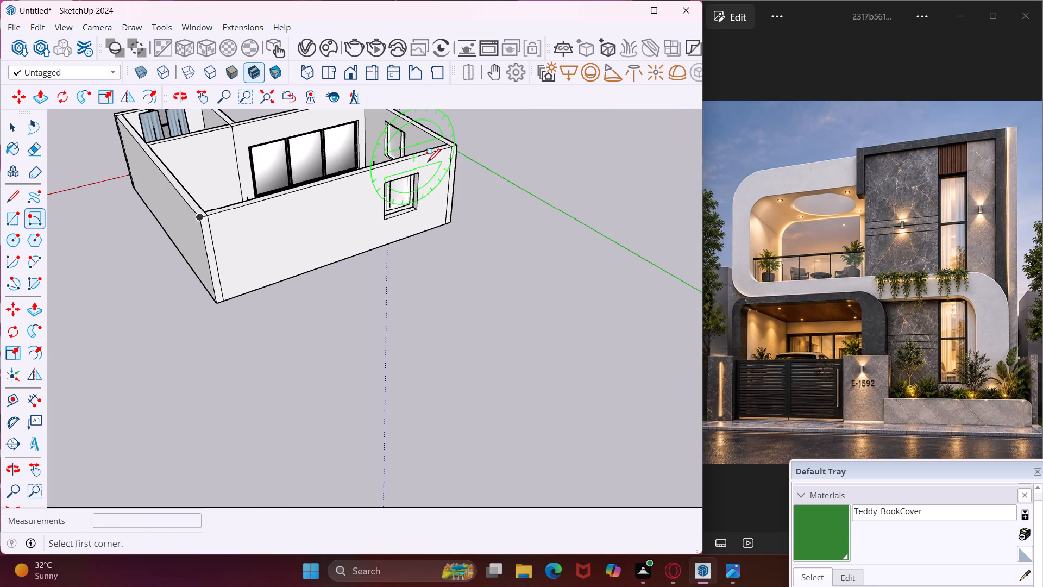
{"action": "scroll", "coordinate": [450, 146], "scroll_direction": "up", "scroll_amount": 13}
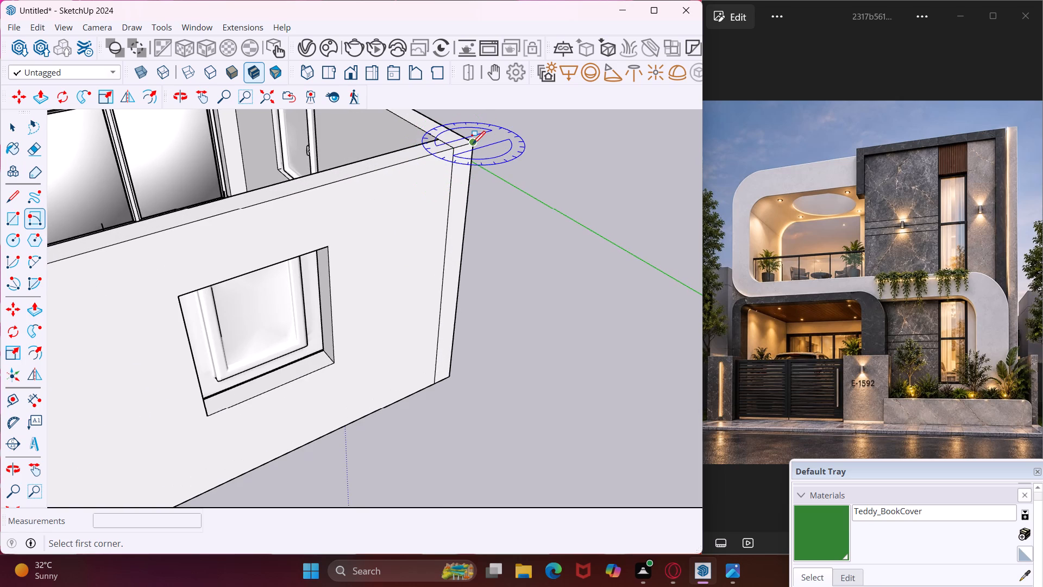
{"action": "left_click", "coordinate": [472, 143]}
{"action": "scroll", "coordinate": [296, 189], "scroll_direction": "down", "scroll_amount": 10}
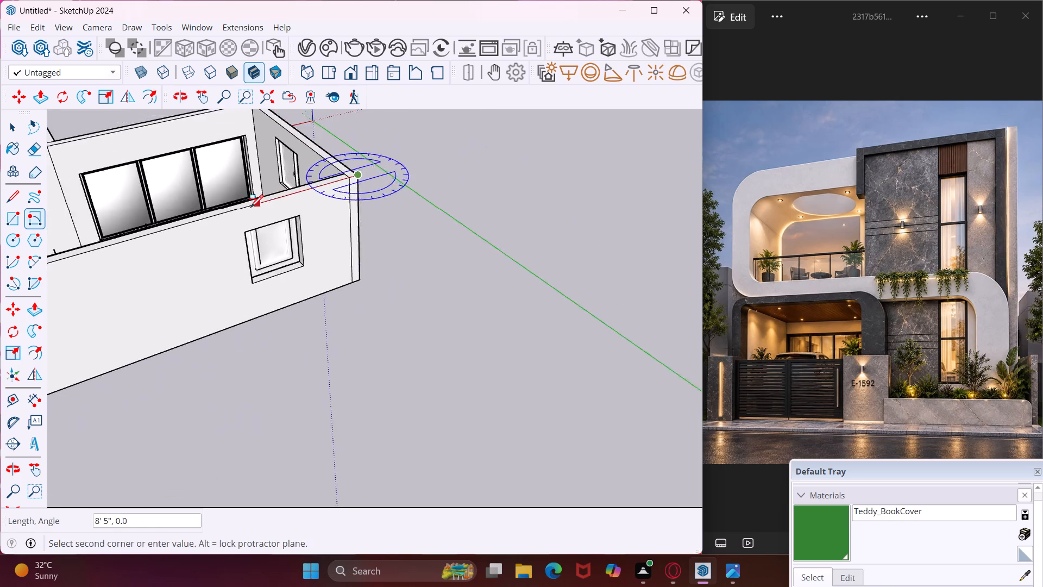
{"action": "scroll", "coordinate": [250, 207], "scroll_direction": "down", "scroll_amount": 11}
{"action": "middle_click_drag", "start_coordinate": [85, 250], "coordinate": [348, 187]}
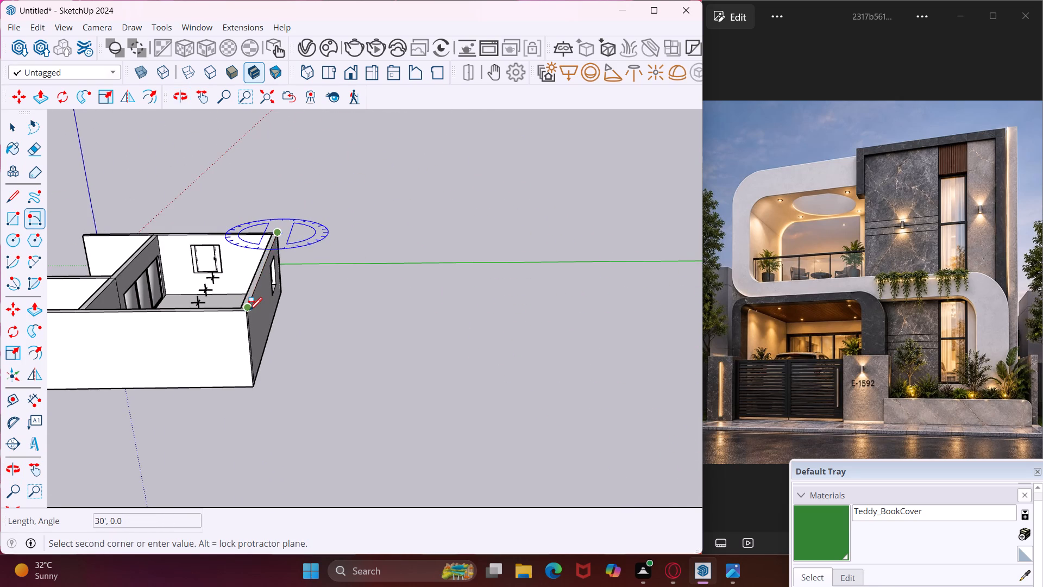
{"action": "scroll", "coordinate": [249, 310], "scroll_direction": "up", "scroll_amount": 17}
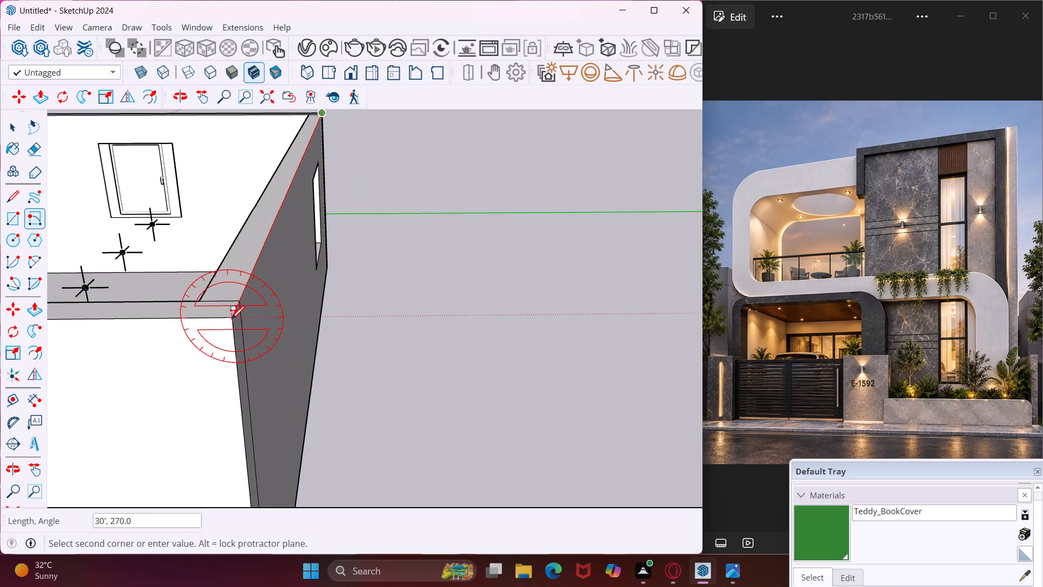
{"action": "left_click", "coordinate": [231, 319]}
{"action": "middle_click_drag", "start_coordinate": [231, 317], "coordinate": [294, 240]}
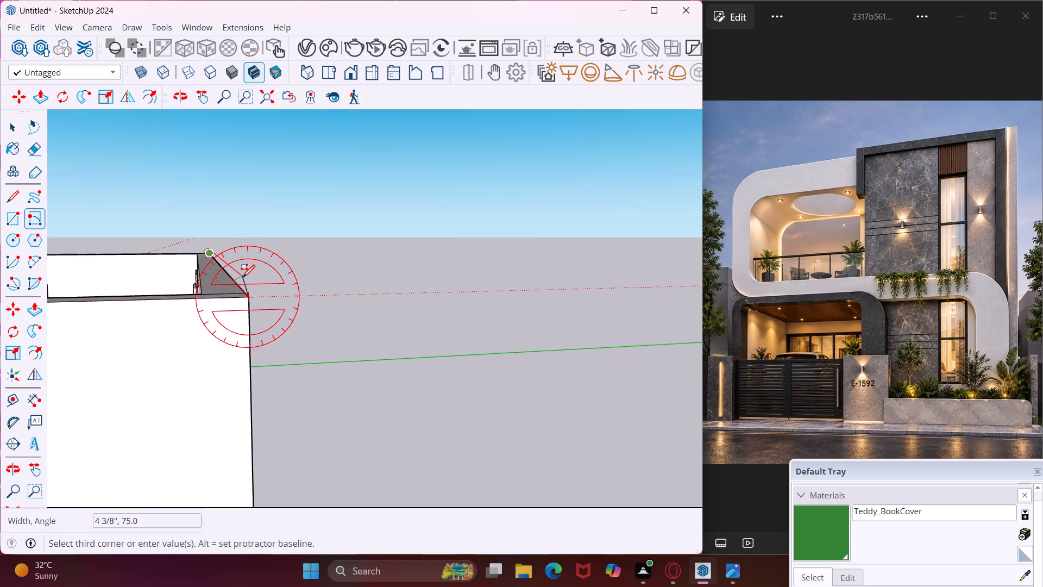
{"action": "scroll", "coordinate": [241, 277], "scroll_direction": "up", "scroll_amount": 6}
{"action": "scroll", "coordinate": [257, 275], "scroll_direction": "down", "scroll_amount": 4}
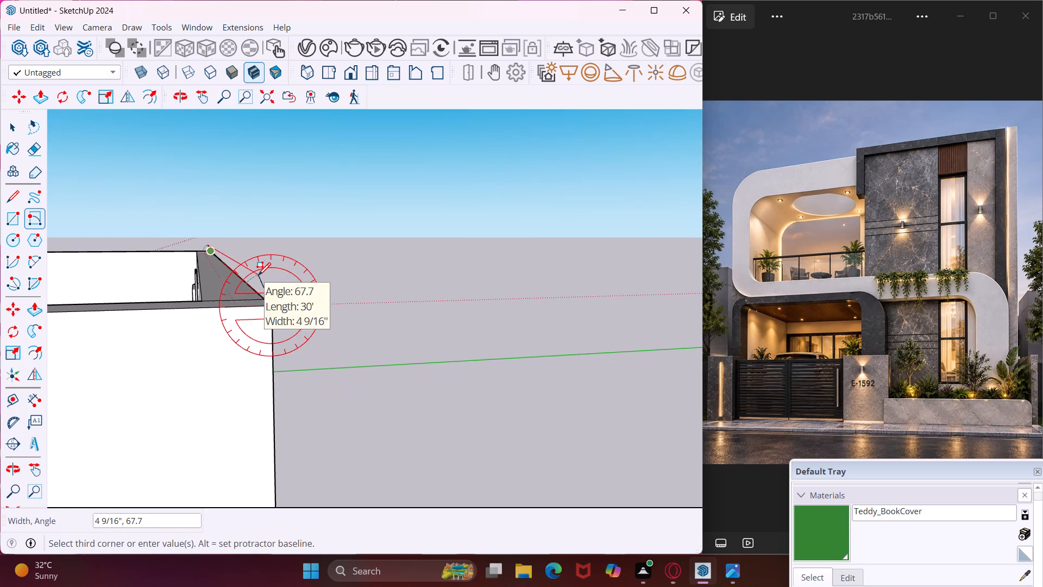
{"action": "type", "text": "6\""}
{"action": "key", "text": "Return"}
{"action": "key", "text": "Escape"}
{"action": "key", "text": "space"}
Push/pull the upright rectangle 30' across the wall tops to the opposite outer wall, forming the roof slab.
{"action": "left_click", "coordinate": [261, 272]}
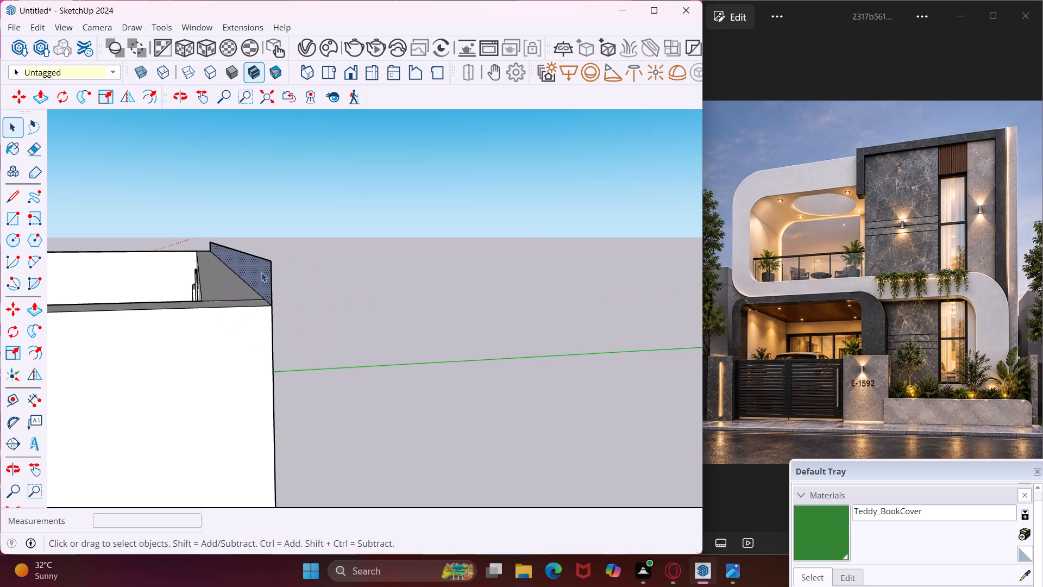
{"action": "key", "text": "p"}
{"action": "left_click", "coordinate": [261, 272]}
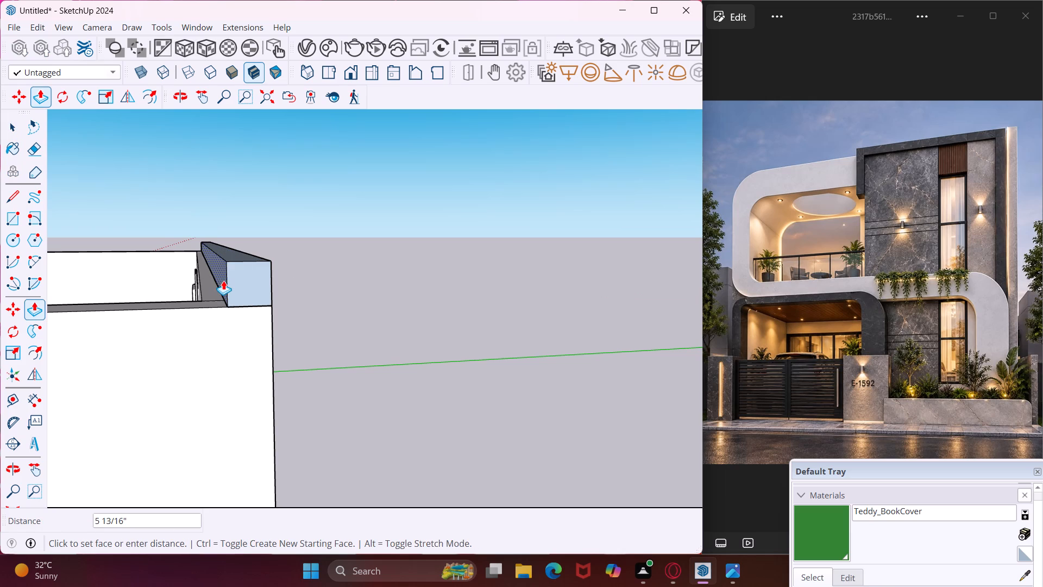
{"action": "scroll", "coordinate": [223, 280], "scroll_direction": "down", "scroll_amount": 18}
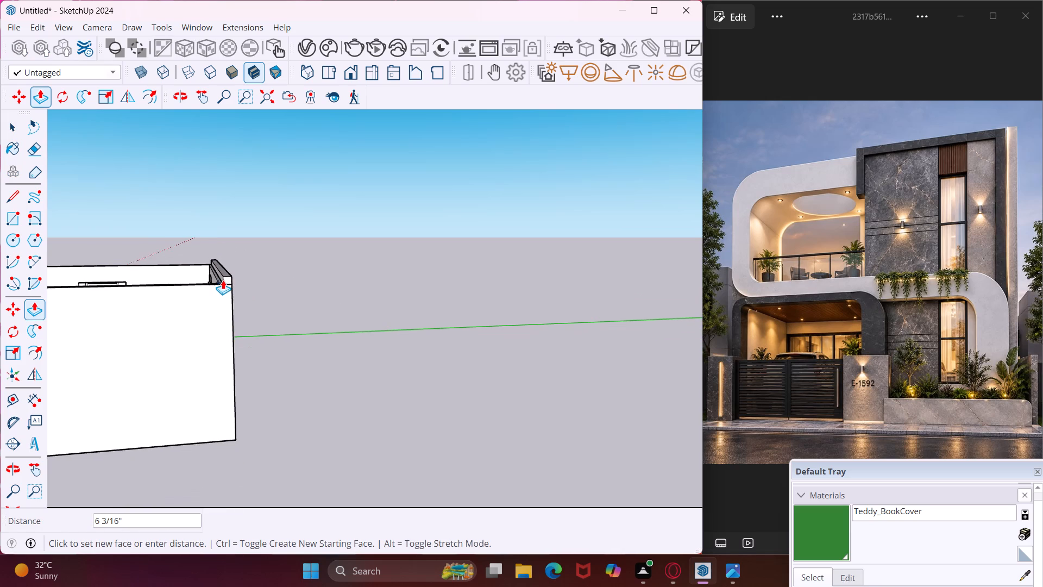
{"action": "scroll", "coordinate": [223, 280], "scroll_direction": "down", "scroll_amount": 11}
{"action": "middle_click_drag", "start_coordinate": [236, 281], "coordinate": [399, 254]}
{"action": "left_click", "coordinate": [105, 268]}
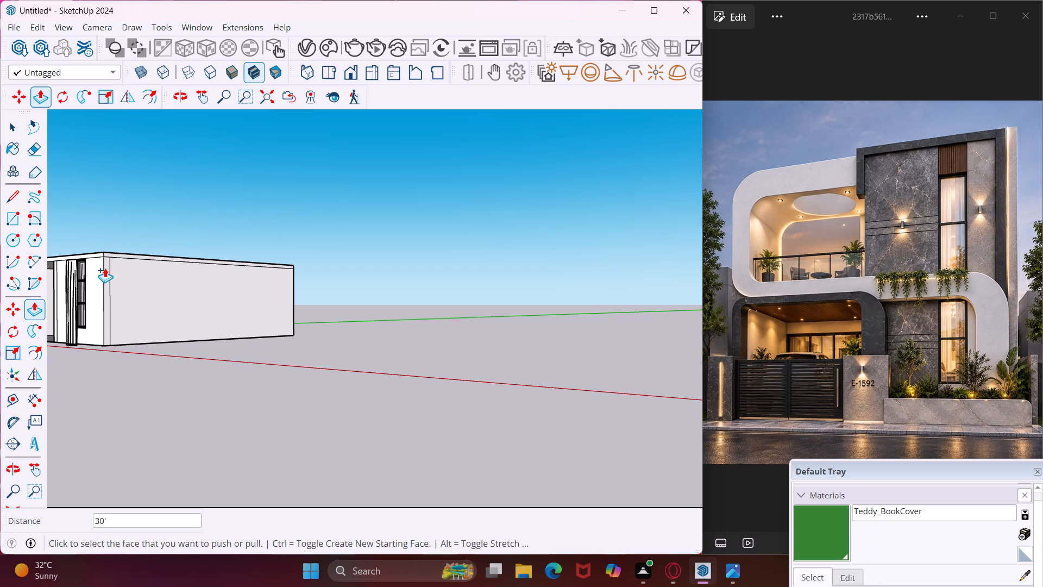
{"action": "key", "text": "Escape"}
{"action": "key", "text": "space"}
Push/pull the porch ceiling face 1" downward on the underside of the roof slab.
{"action": "middle_click_drag", "start_coordinate": [105, 268], "coordinate": [184, 319]}
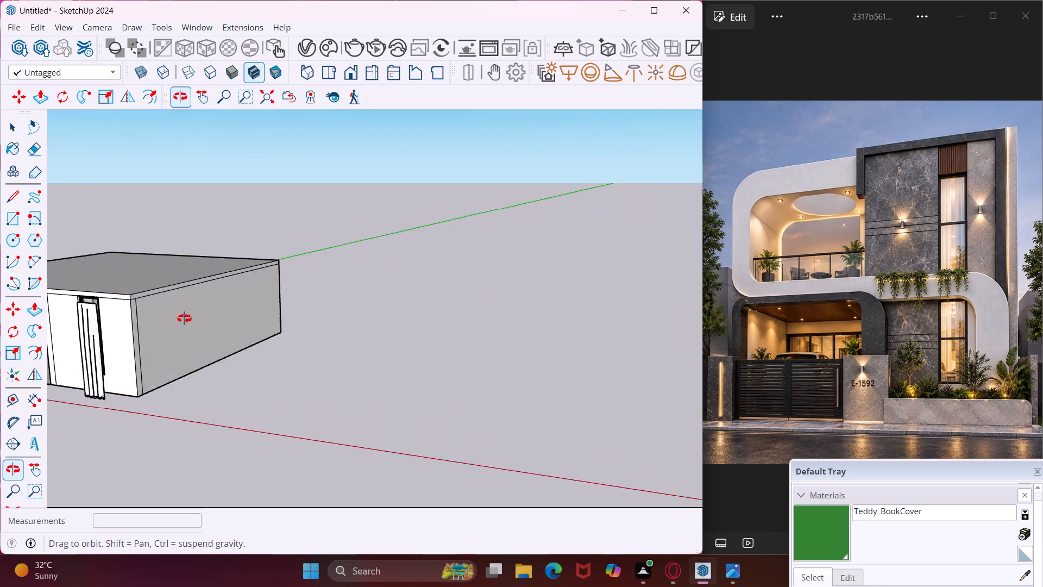
{"action": "middle_click_drag", "start_coordinate": [184, 319], "coordinate": [557, 317]}
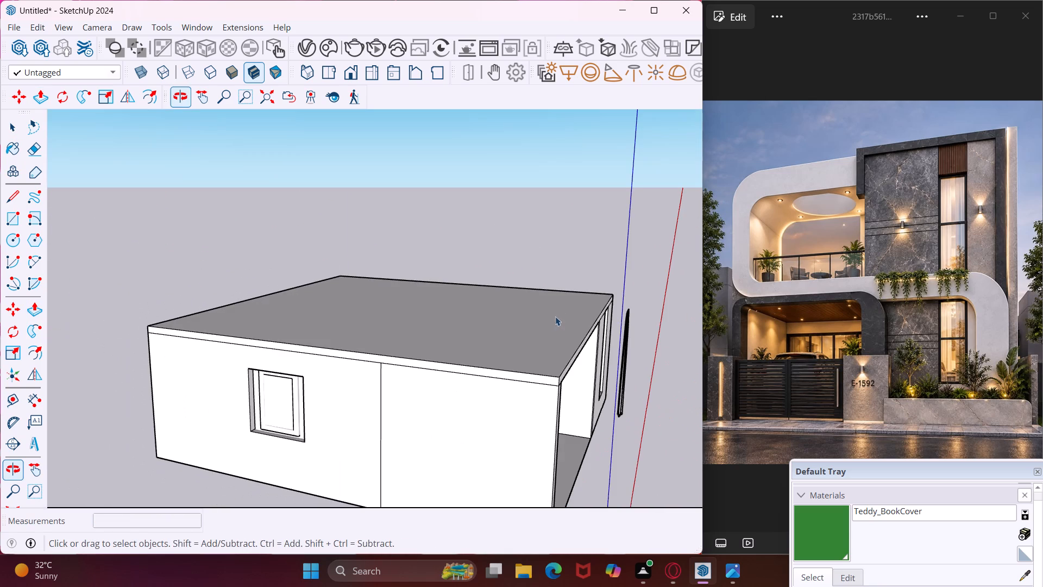
{"action": "middle_click_drag", "start_coordinate": [559, 336], "coordinate": [305, 274]}
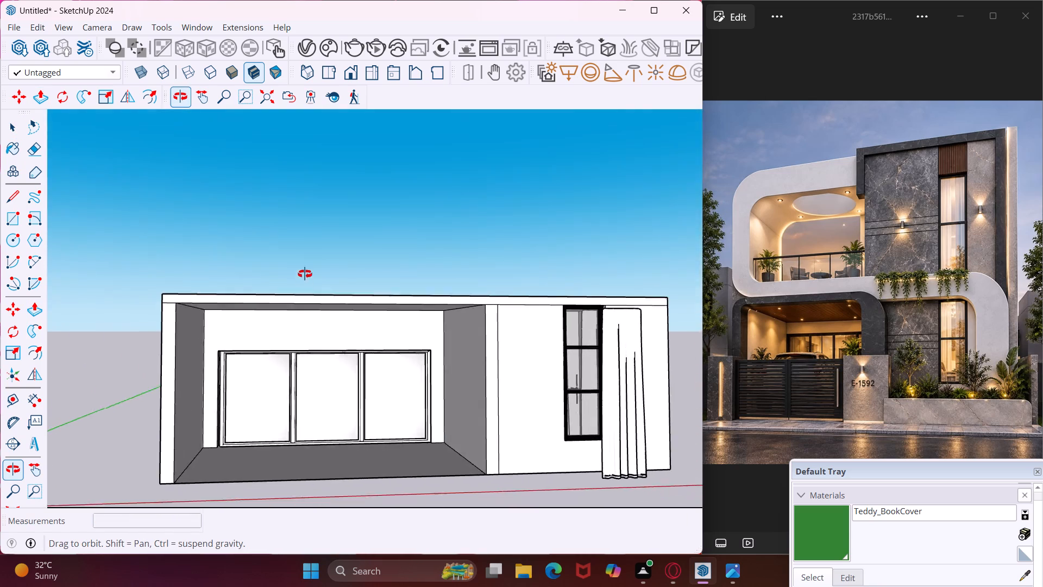
{"action": "middle_click_drag", "start_coordinate": [305, 274], "coordinate": [302, 254]}
{"action": "scroll", "coordinate": [271, 292], "scroll_direction": "up", "scroll_amount": 4}
{"action": "left_click", "coordinate": [270, 286]}
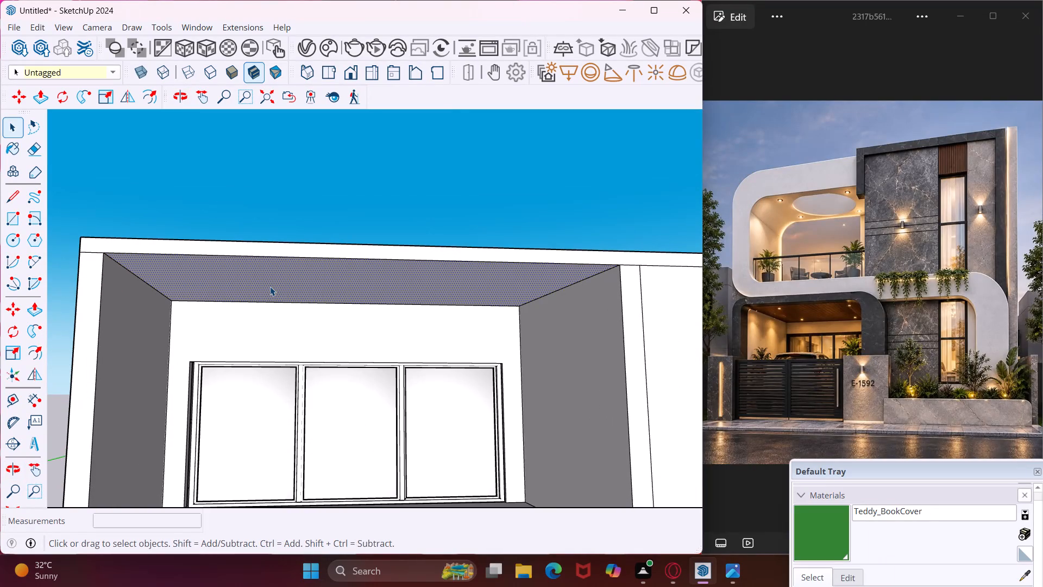
{"action": "middle_click_drag", "start_coordinate": [270, 286], "coordinate": [180, 246]}
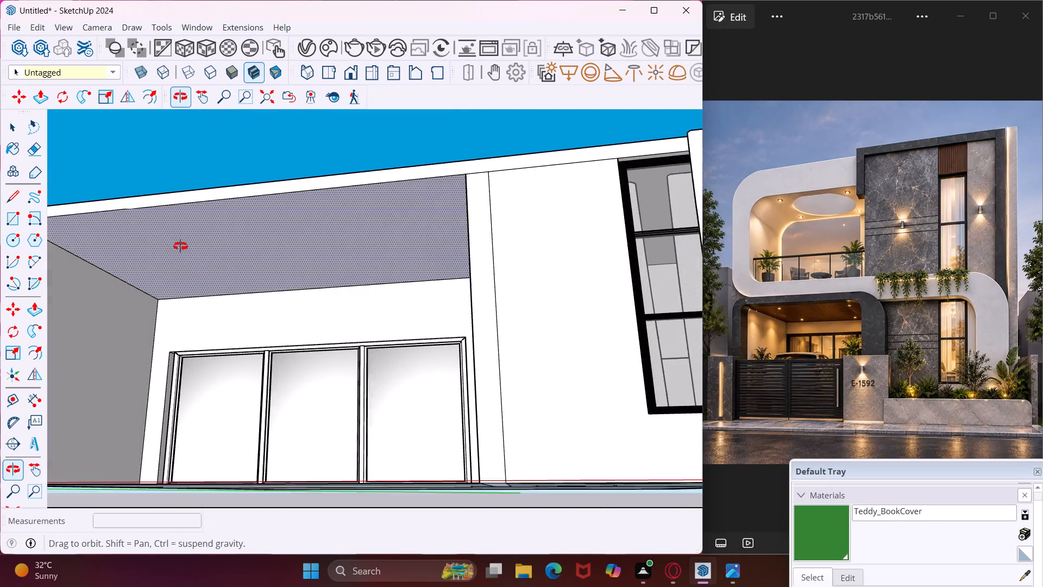
{"action": "middle_click_drag", "start_coordinate": [180, 246], "coordinate": [149, 243]}
{"action": "key", "text": "p"}
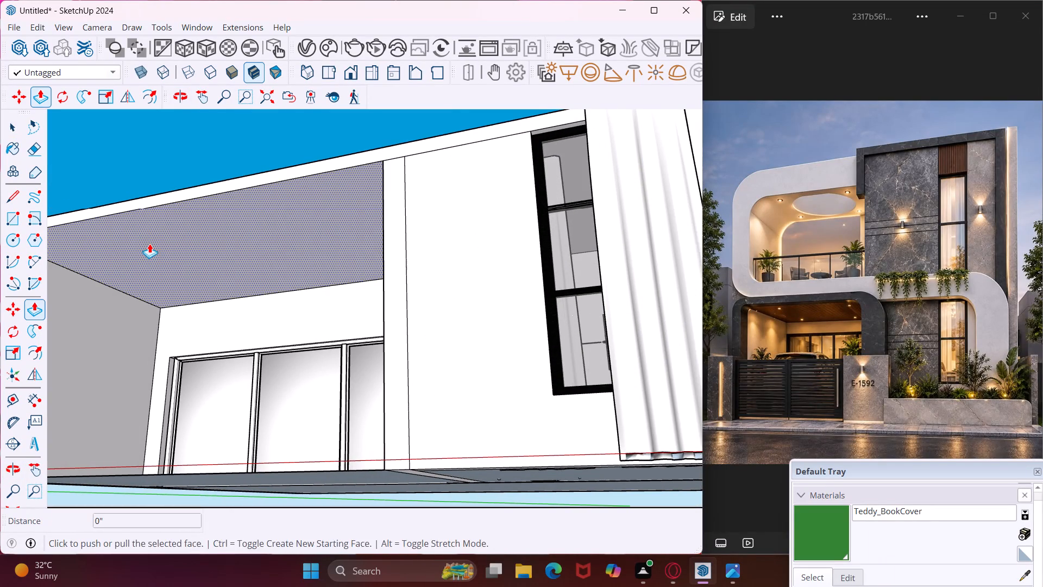
{"action": "left_click", "coordinate": [149, 243]}
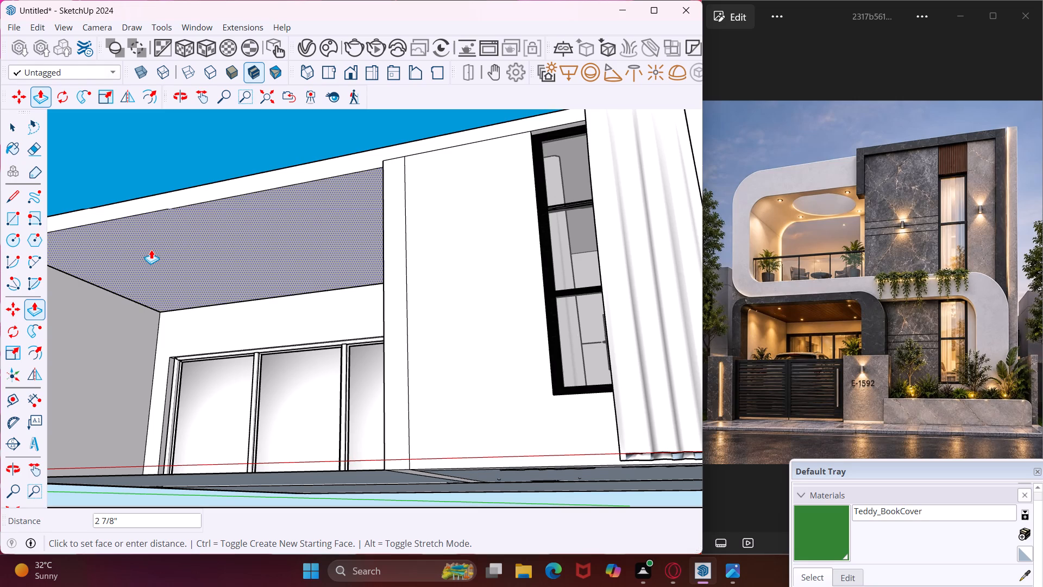
{"action": "type", "text": "1\""}
{"action": "key", "text": "Return"}
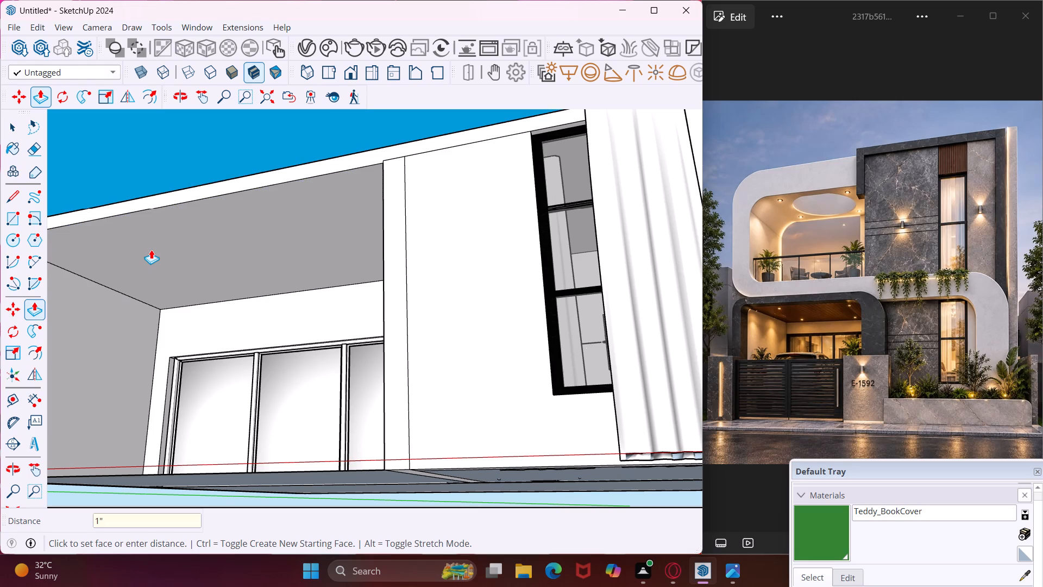
Push/pull the roof slab's top face 6" upward.
{"action": "middle_click_drag", "start_coordinate": [152, 251], "coordinate": [222, 378]}
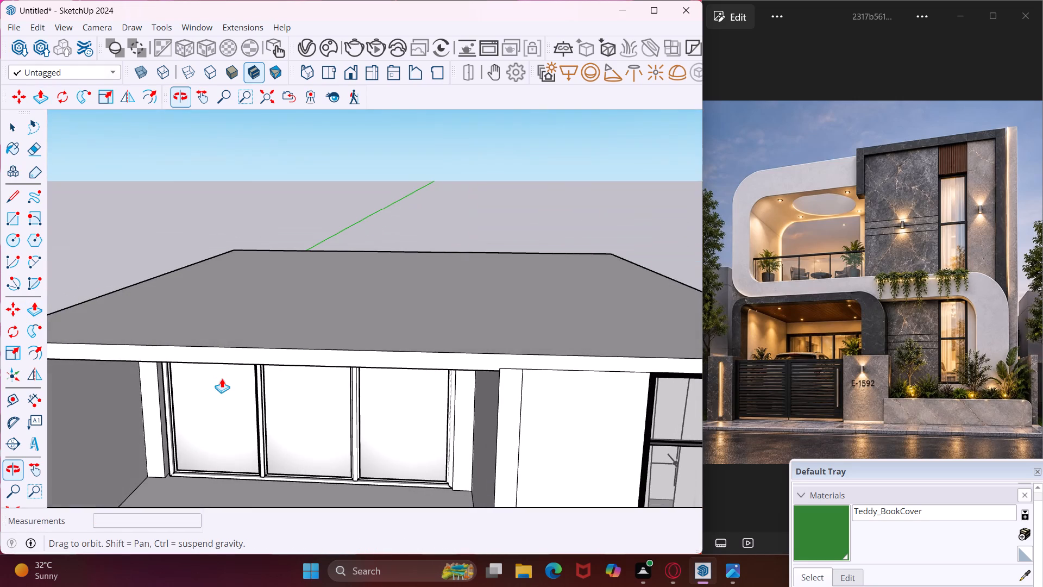
{"action": "left_click", "coordinate": [302, 324]}
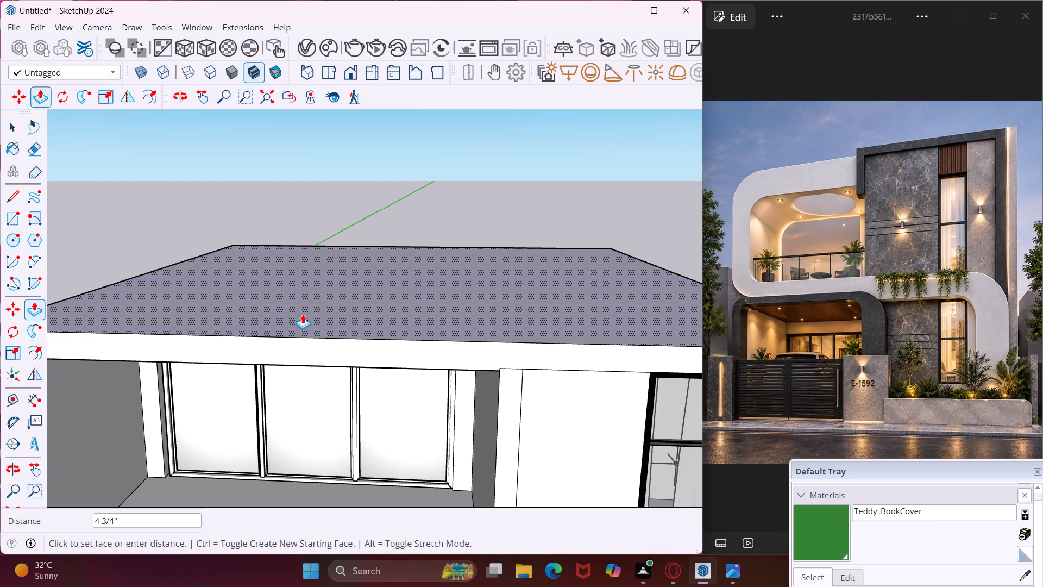
{"action": "type", "text": "6\""}
{"action": "key", "text": "Return"}
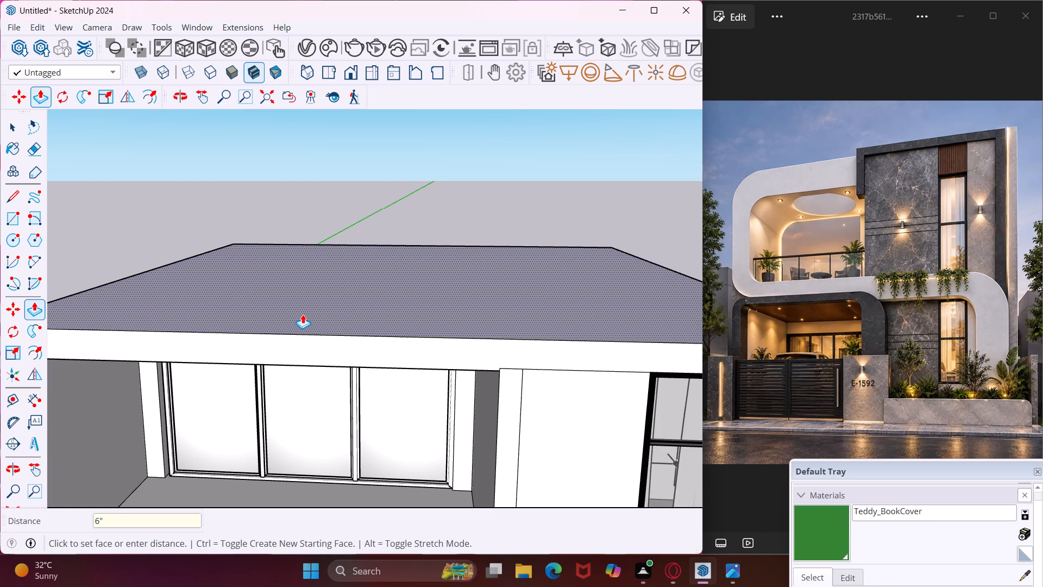
{"action": "key", "text": "Escape"}
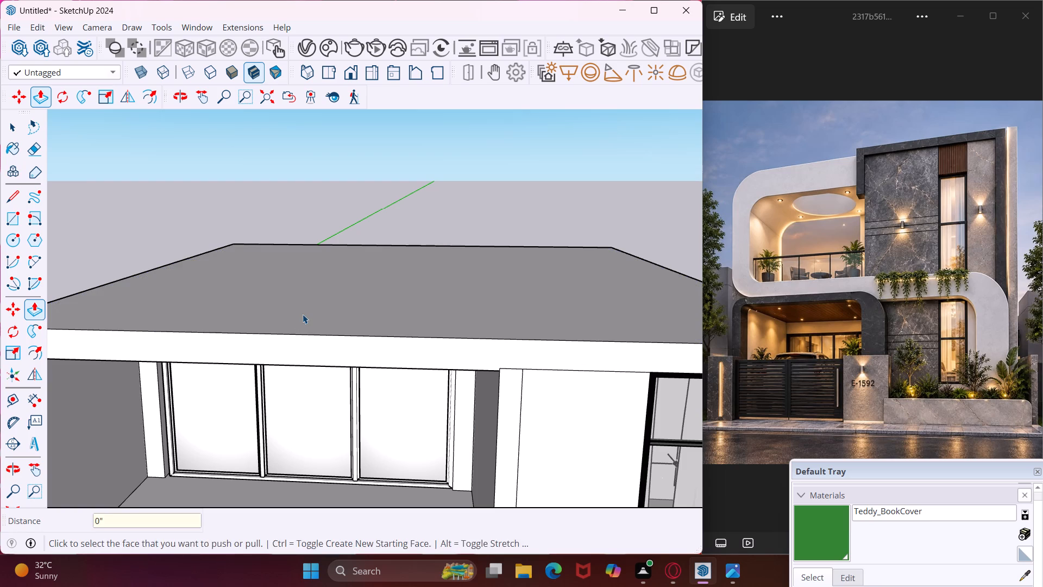
{"action": "key", "text": "space"}
Place three parallel guides across the roof from the window room's side edge, spaced 9", 10' and 9" inward.
{"action": "scroll", "coordinate": [303, 314], "scroll_direction": "down", "scroll_amount": 4}
{"action": "middle_click_drag", "start_coordinate": [420, 324], "coordinate": [402, 353]}
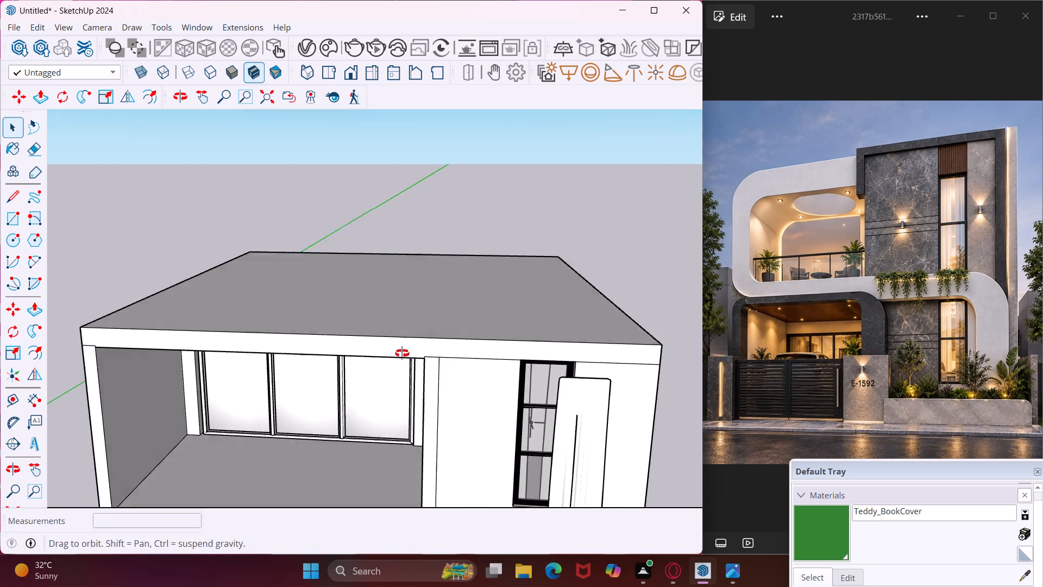
{"action": "middle_click_drag", "start_coordinate": [402, 353], "coordinate": [148, 394]}
{"action": "scroll", "coordinate": [148, 394], "scroll_direction": "up", "scroll_amount": 1}
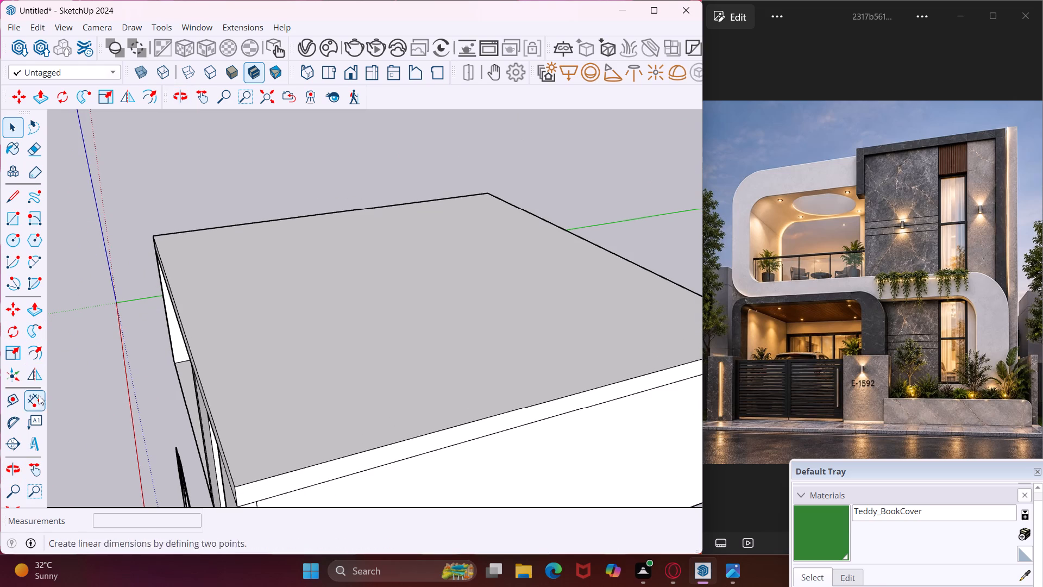
{"action": "left_click", "coordinate": [9, 410]}
{"action": "left_click", "coordinate": [379, 445]}
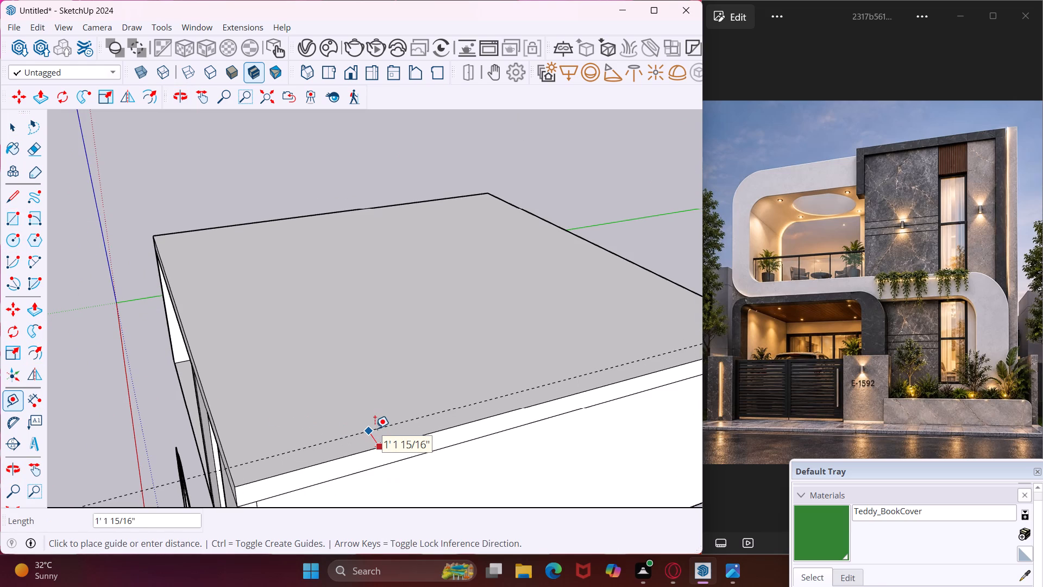
{"action": "type", "text": "9\""}
{"action": "key", "text": "Return"}
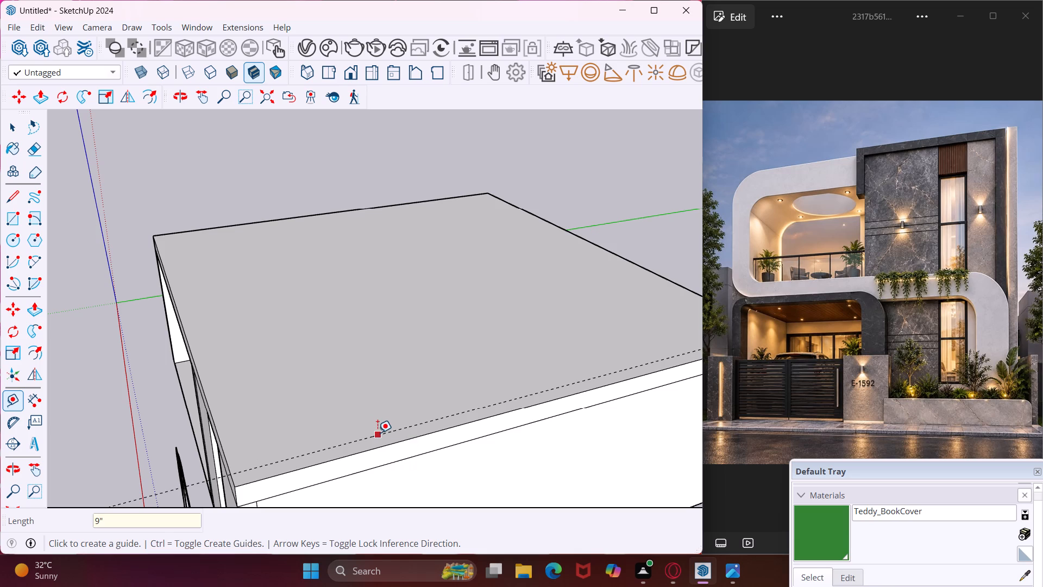
{"action": "left_click", "coordinate": [378, 433]}
{"action": "type", "text": "10'"}
{"action": "key", "text": "Return"}
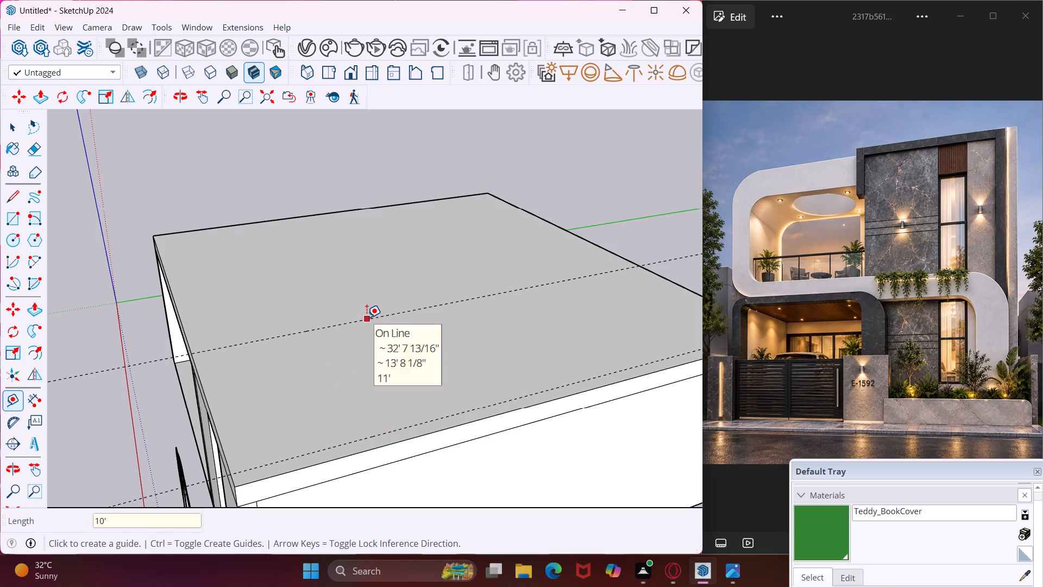
{"action": "left_click", "coordinate": [367, 317]}
{"action": "type", "text": "9\""}
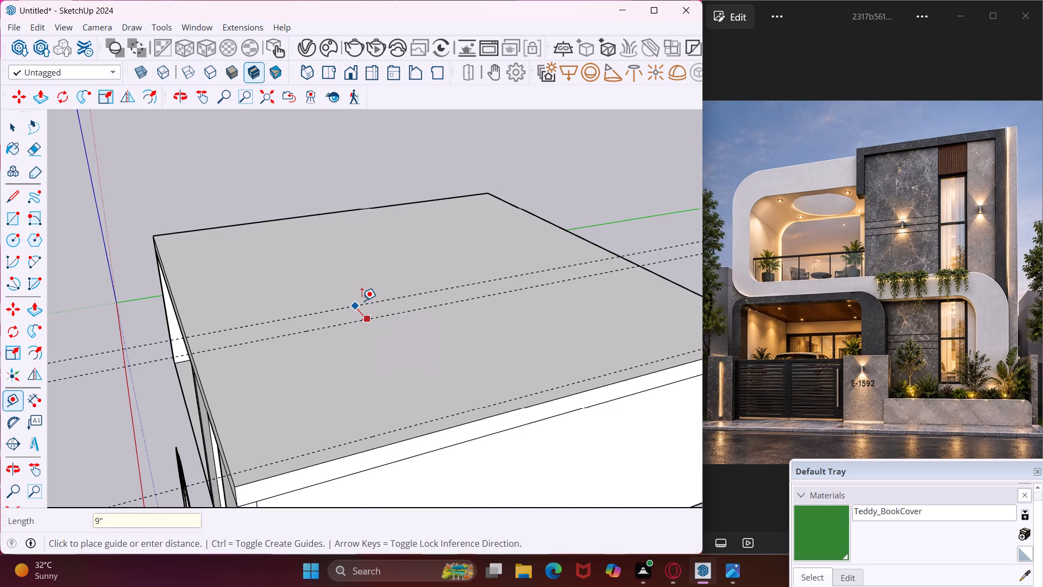
{"action": "key", "text": "Return"}
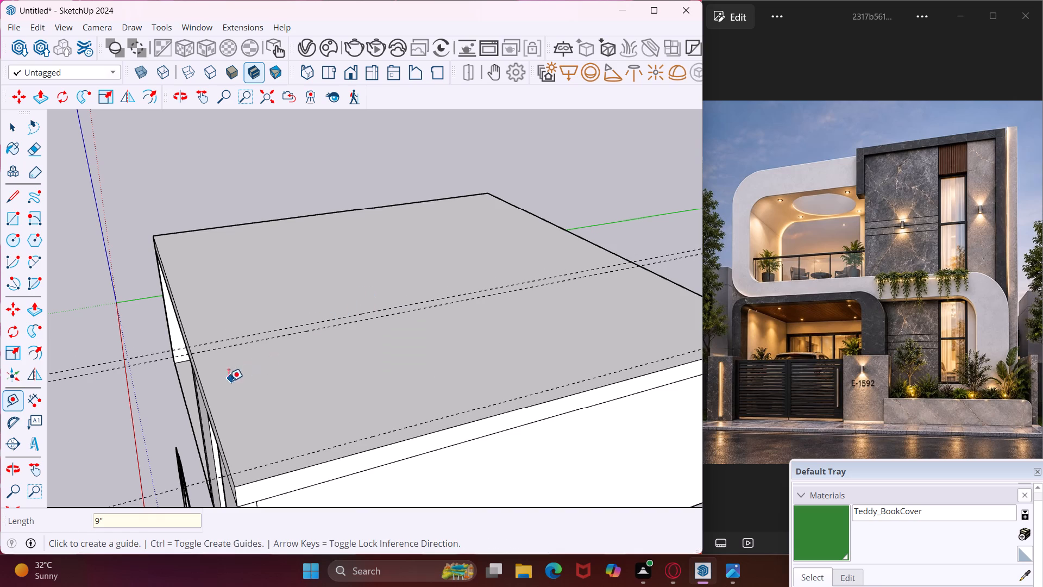
Place three parallel guides across the roof from the front edge, spaced 9", 10' and 9" inward.
{"action": "left_click", "coordinate": [206, 395]}
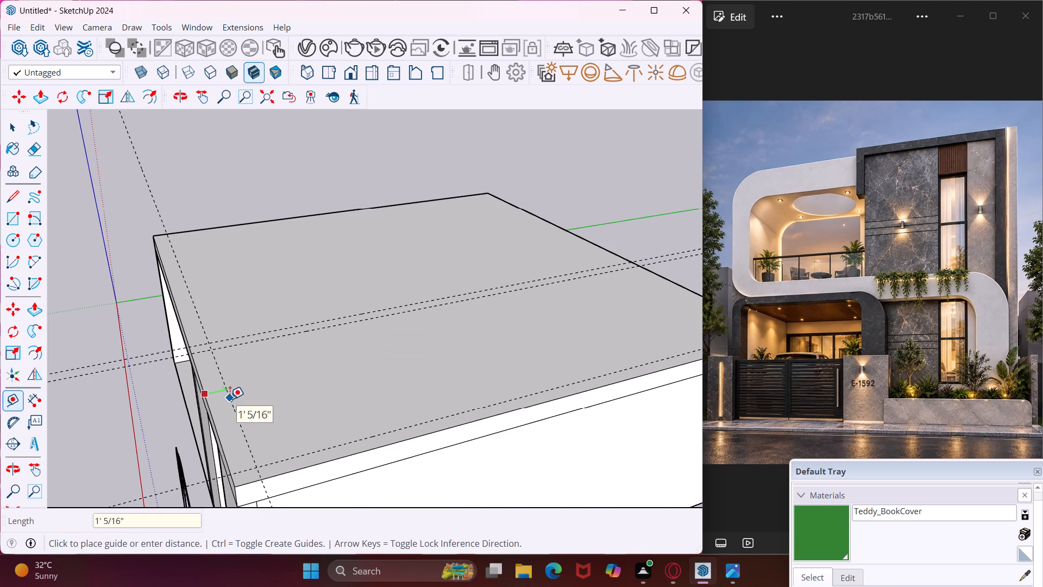
{"action": "type", "text": "9\""}
{"action": "key", "text": "Return"}
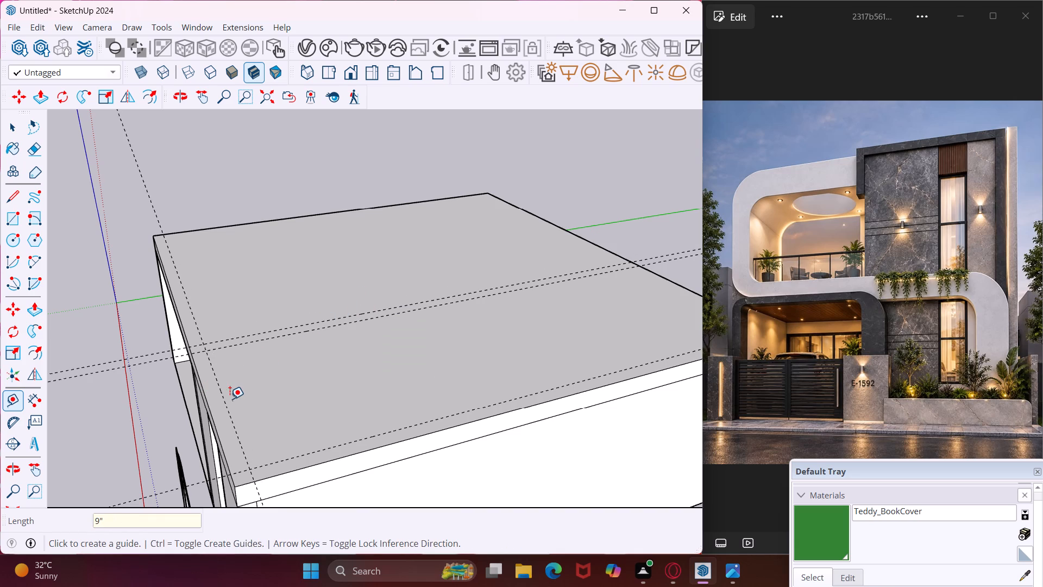
{"action": "left_click", "coordinate": [224, 409]}
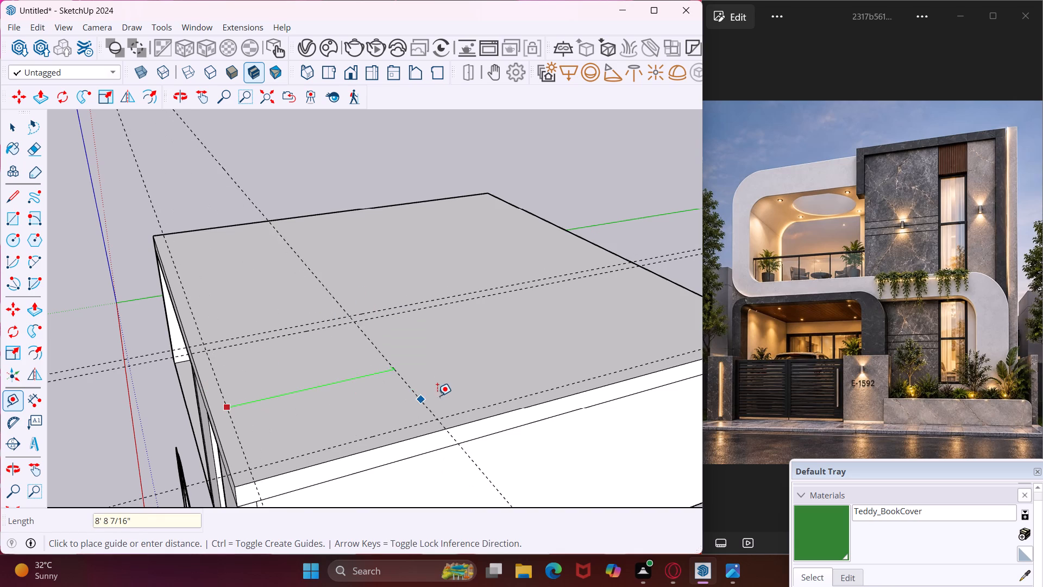
{"action": "type", "text": "10'"}
{"action": "key", "text": "Return"}
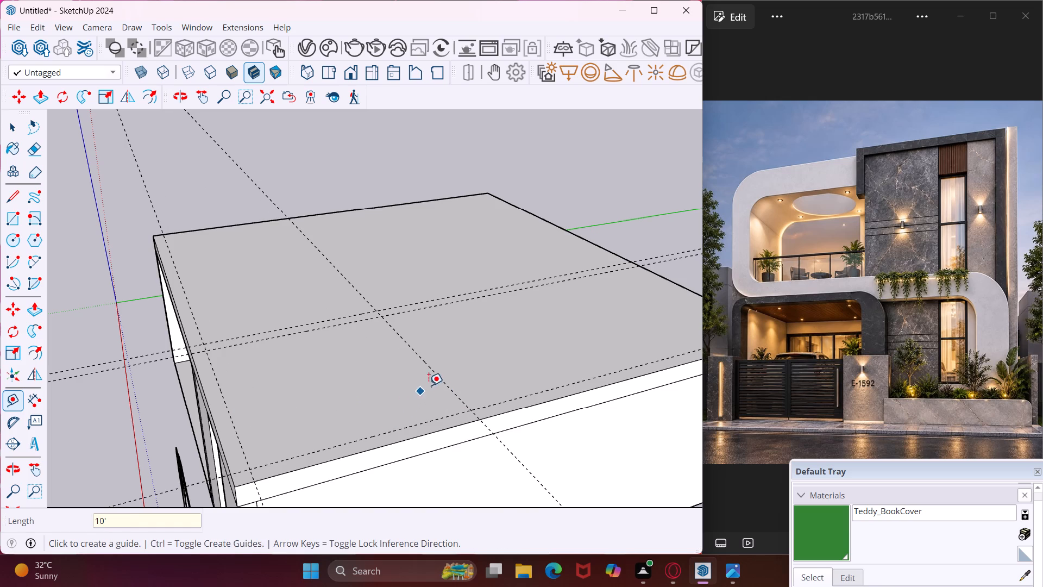
{"action": "left_click", "coordinate": [434, 377]}
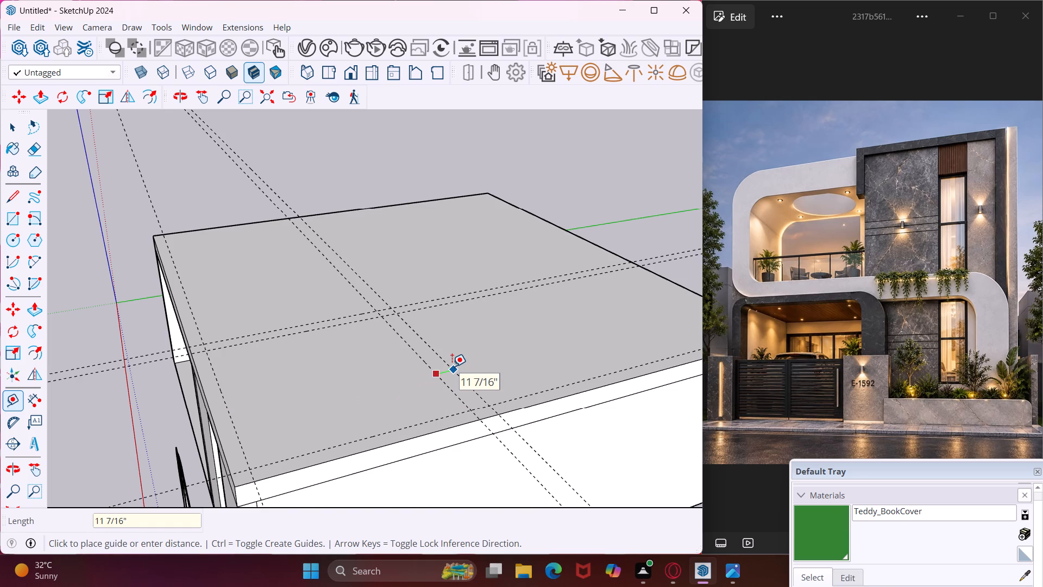
{"action": "type", "text": "9\""}
{"action": "key", "text": "Return"}
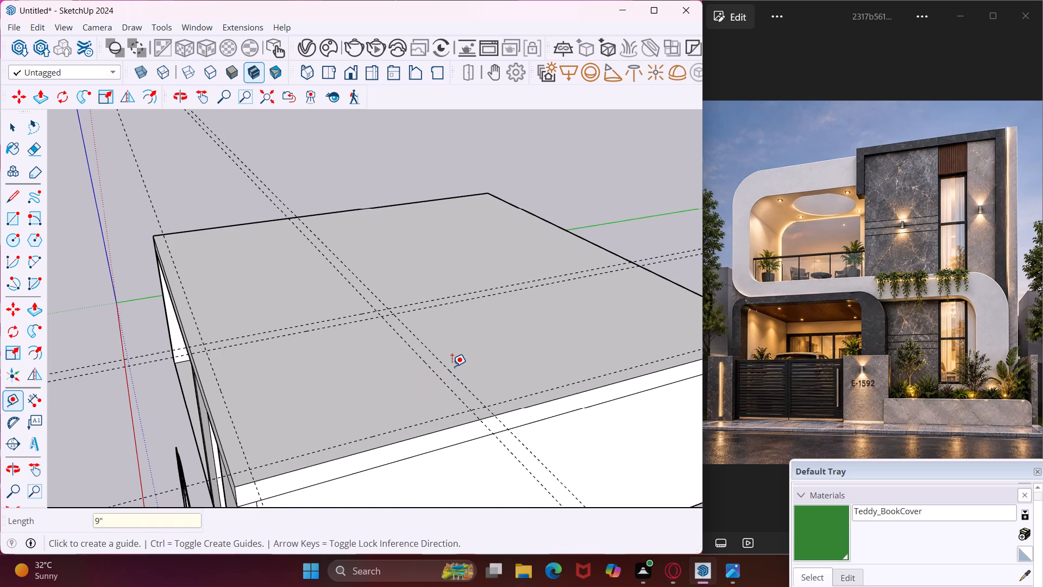
{"action": "scroll", "coordinate": [374, 333], "scroll_direction": "down", "scroll_amount": 6}
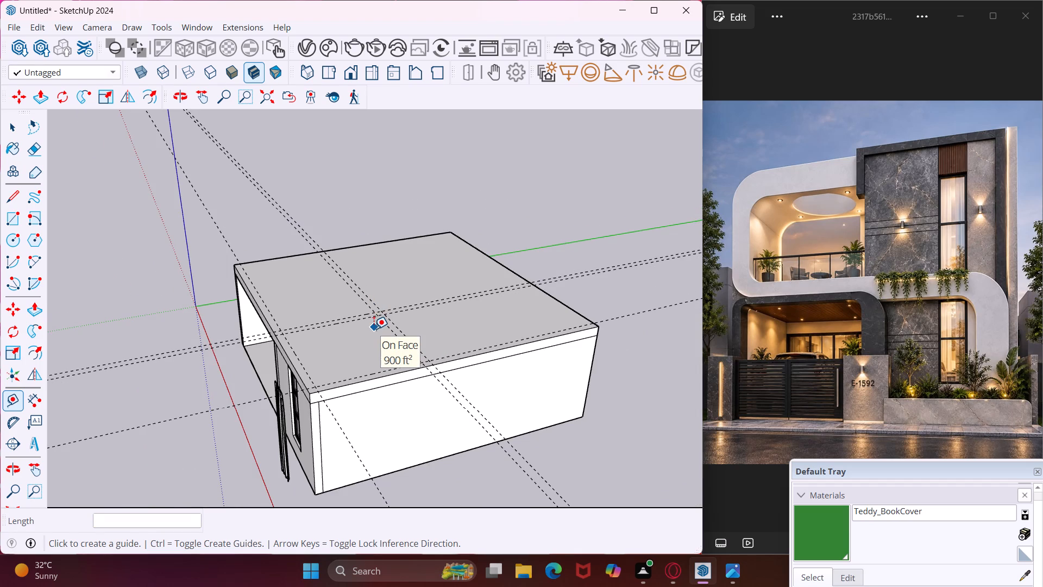
{"action": "middle_click_drag", "start_coordinate": [374, 329], "coordinate": [548, 301]}
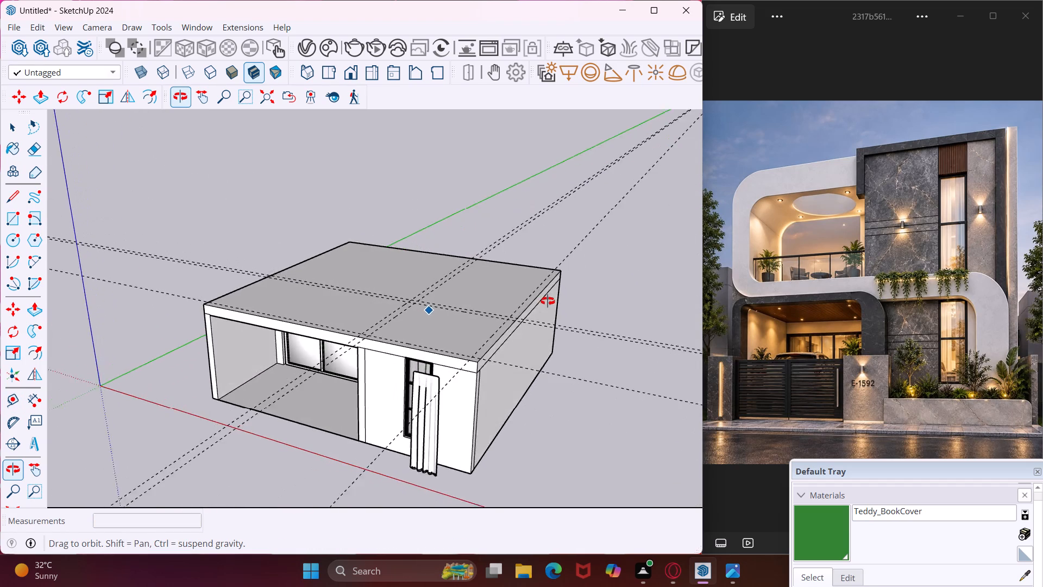
{"action": "middle_click_drag", "start_coordinate": [548, 301], "coordinate": [586, 308]}
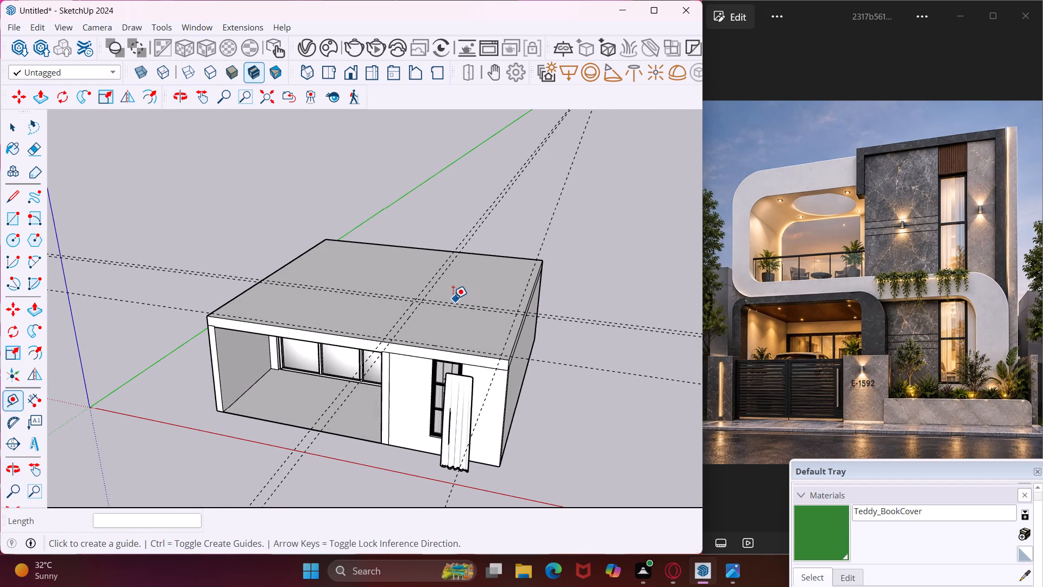
{"action": "key", "text": "Escape"}
{"action": "key", "text": "space"}
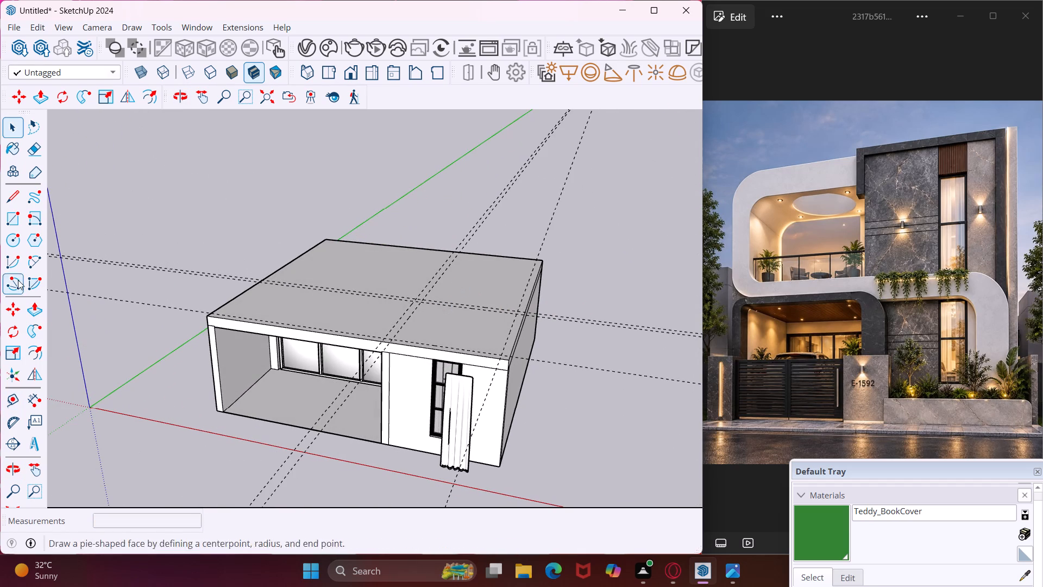
Draw a 9" by 11' 6" wall rectangle between the paired inner guides, from the rear guide crossing to the roof's front edge.
{"action": "left_click", "coordinate": [18, 214]}
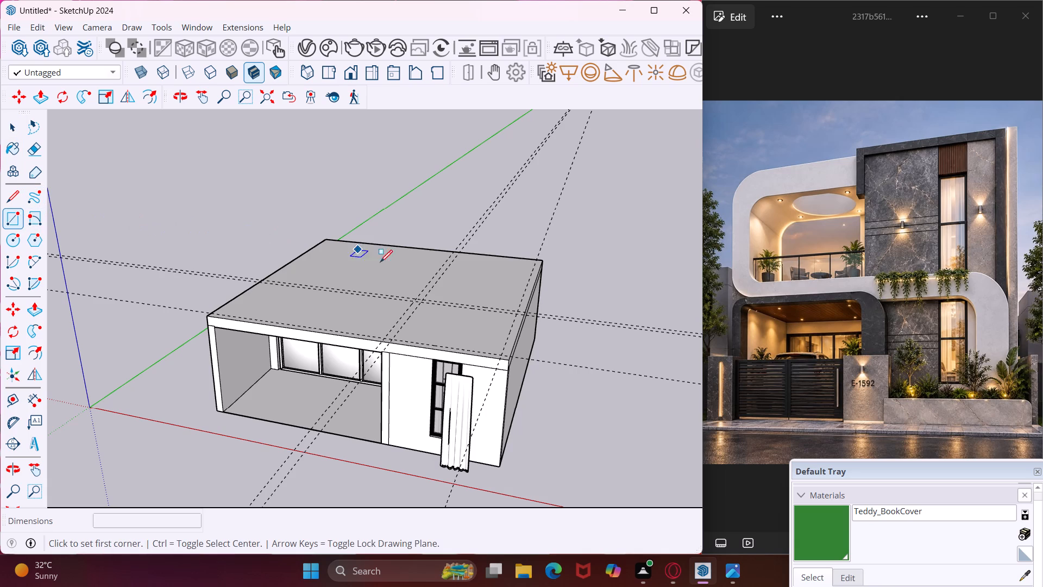
{"action": "scroll", "coordinate": [415, 312], "scroll_direction": "up", "scroll_amount": 13}
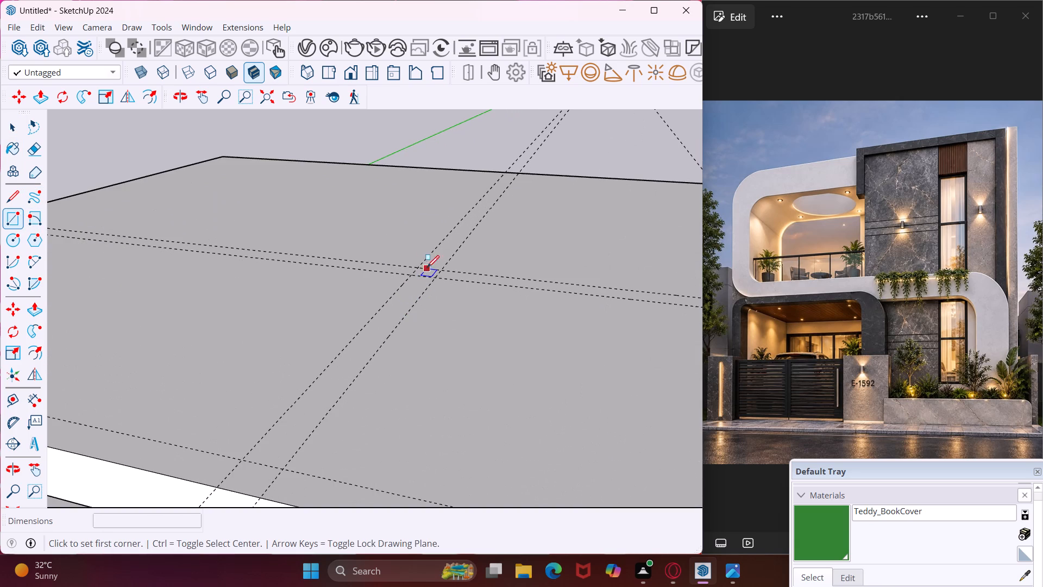
{"action": "left_click", "coordinate": [419, 266]}
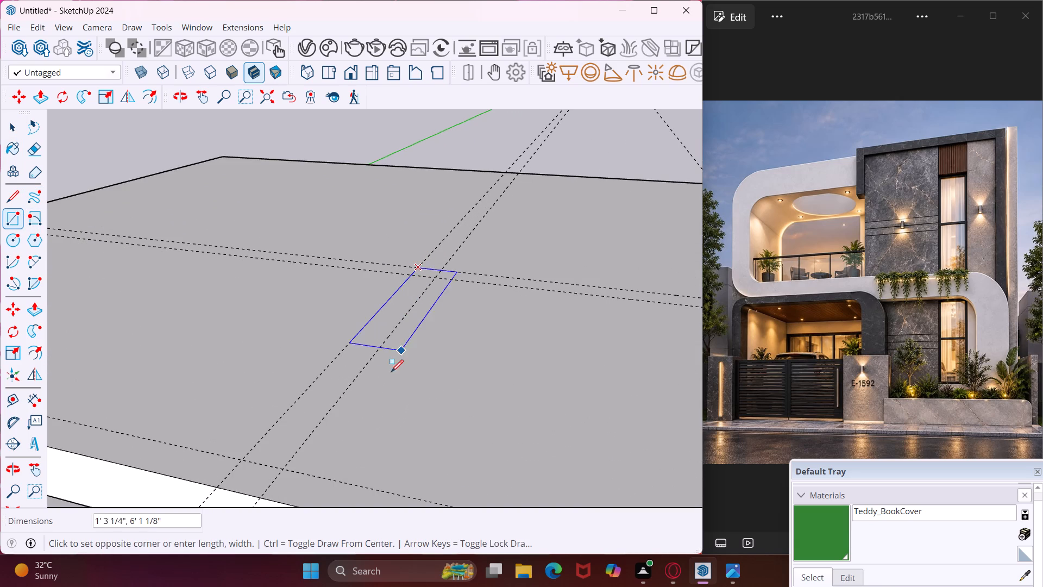
{"action": "scroll", "coordinate": [354, 405], "scroll_direction": "down", "scroll_amount": 4}
{"action": "scroll", "coordinate": [301, 457], "scroll_direction": "up", "scroll_amount": 5}
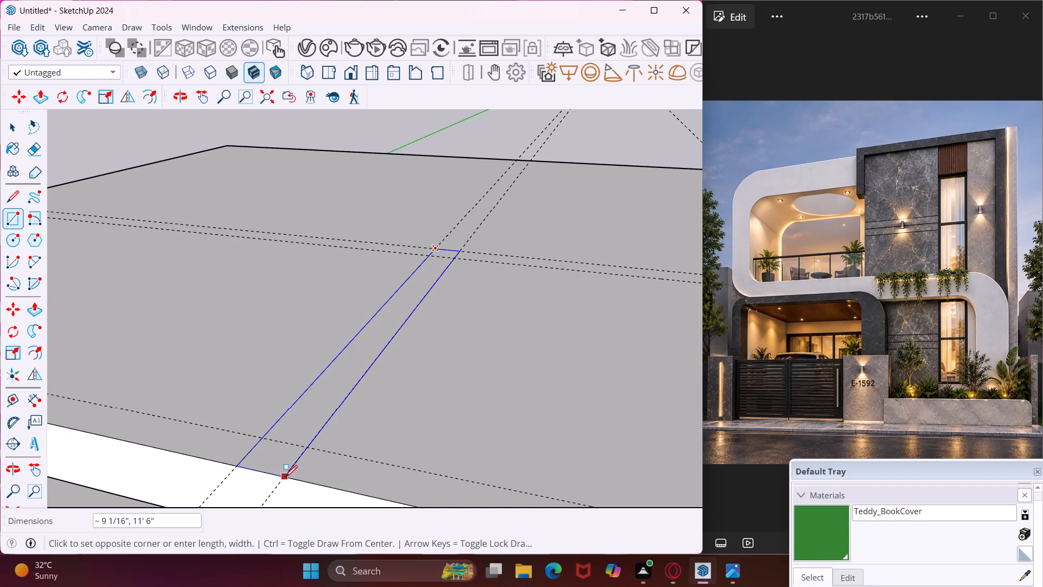
{"action": "left_click", "coordinate": [285, 477]}
Draw a 9" by about 10' 9" wall rectangle along the roof's front edge, from the inner wall strip to the window room's outer corner.
{"action": "left_click", "coordinate": [308, 447]}
{"action": "scroll", "coordinate": [299, 457], "scroll_direction": "down", "scroll_amount": 2}
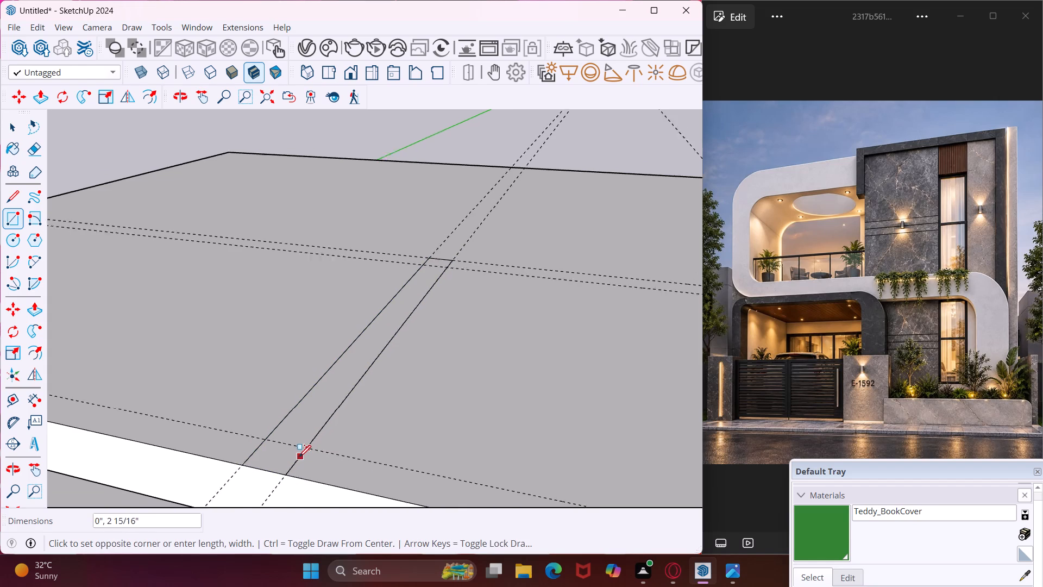
{"action": "scroll", "coordinate": [299, 457], "scroll_direction": "down", "scroll_amount": 14}
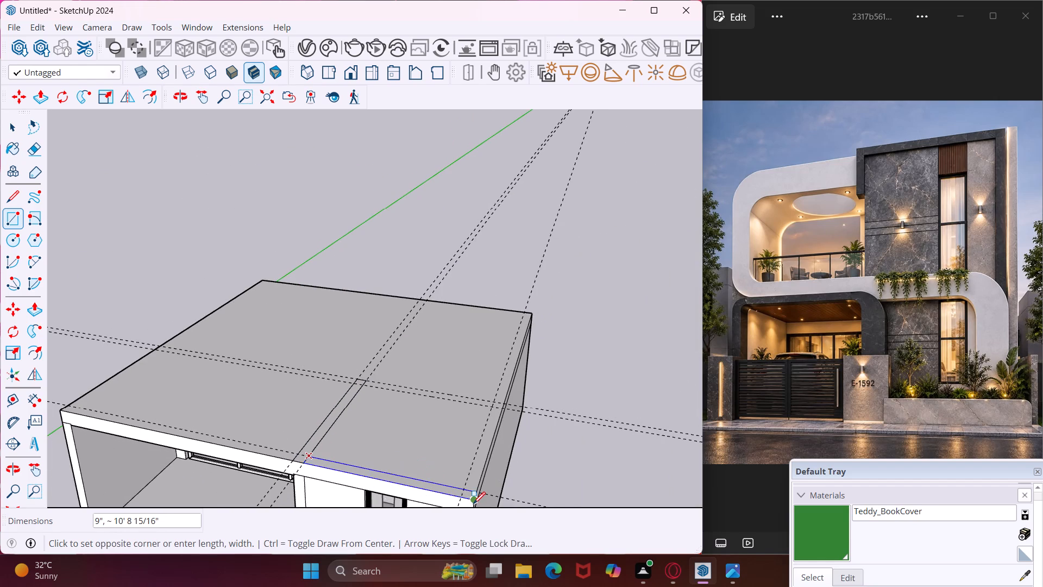
{"action": "scroll", "coordinate": [473, 504], "scroll_direction": "up", "scroll_amount": 14}
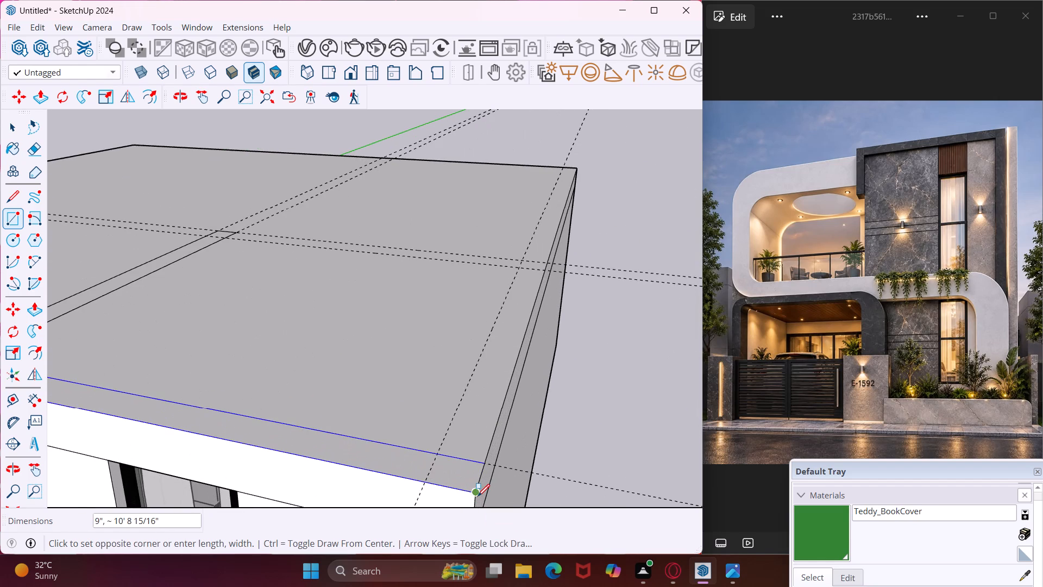
{"action": "left_click", "coordinate": [477, 496]}
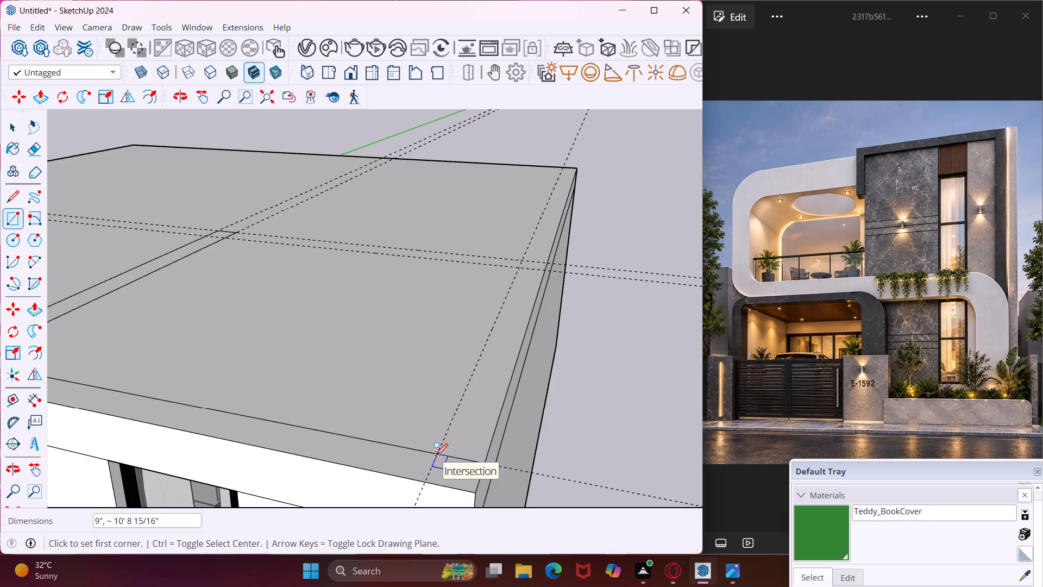
Draw a 9" wide wall rectangle along the window room's side edge, from the front strip back to the rear guide.
{"action": "left_click", "coordinate": [436, 455]}
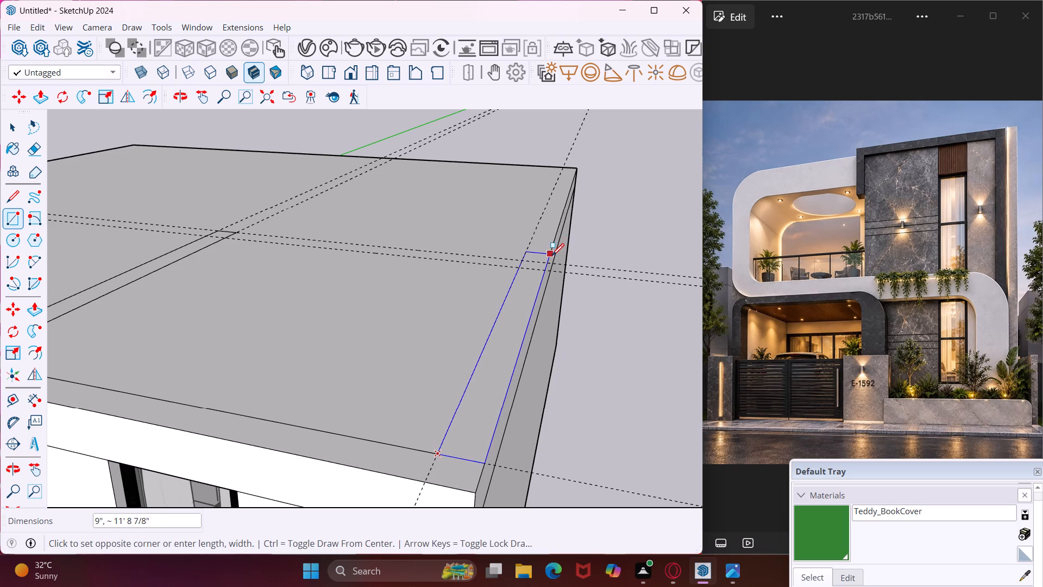
{"action": "scroll", "coordinate": [552, 255], "scroll_direction": "up", "scroll_amount": 12}
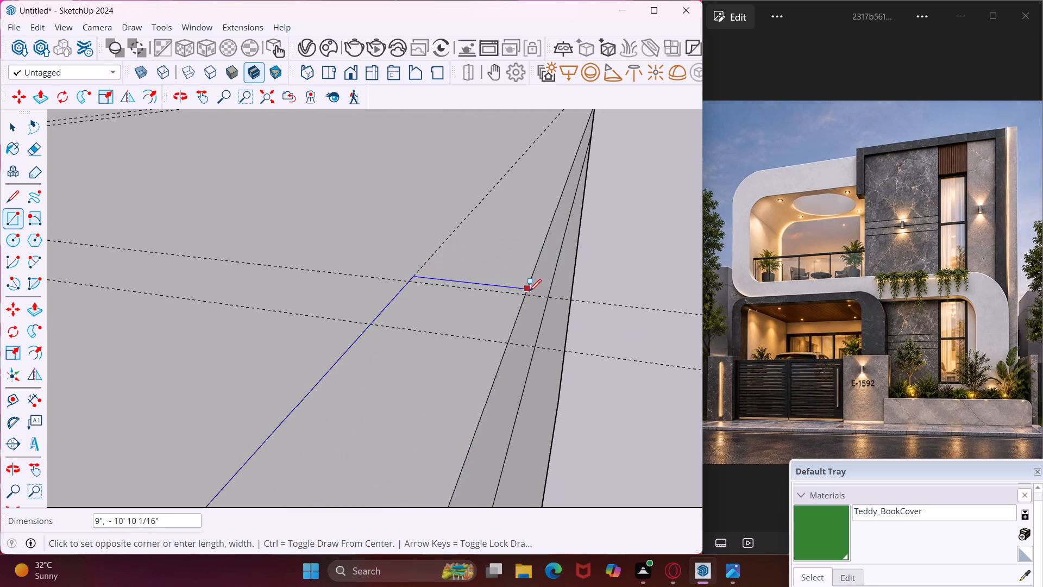
{"action": "left_click", "coordinate": [529, 293]}
Draw a 9" by about 10' rear wall rectangle between the paired guides, joining the outer side strip to the inner strip.
{"action": "middle_click_drag", "start_coordinate": [373, 304], "coordinate": [520, 312]}
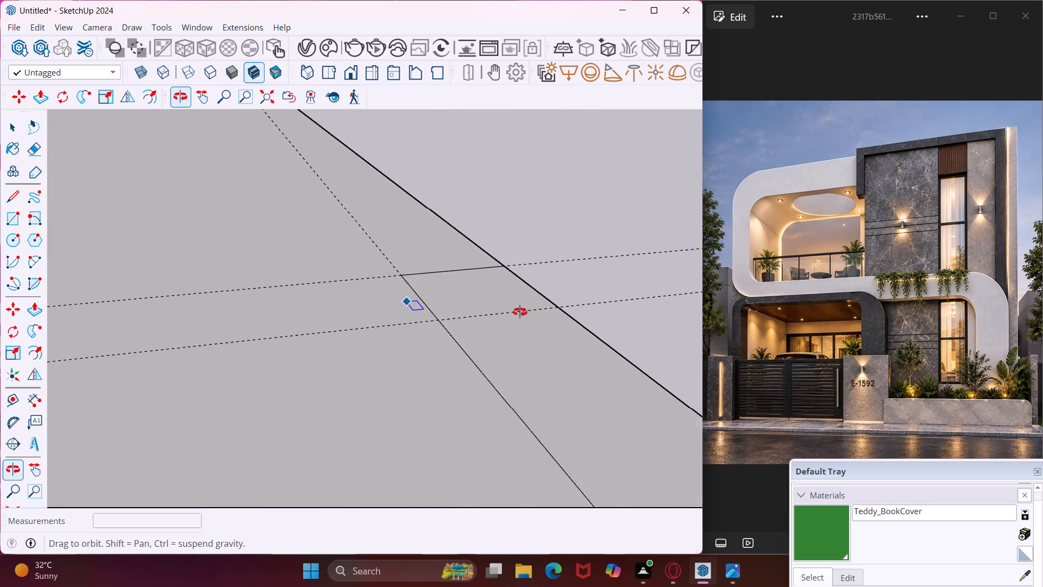
{"action": "middle_click_drag", "start_coordinate": [520, 312], "coordinate": [571, 311]}
{"action": "scroll", "coordinate": [549, 298], "scroll_direction": "down", "scroll_amount": 9}
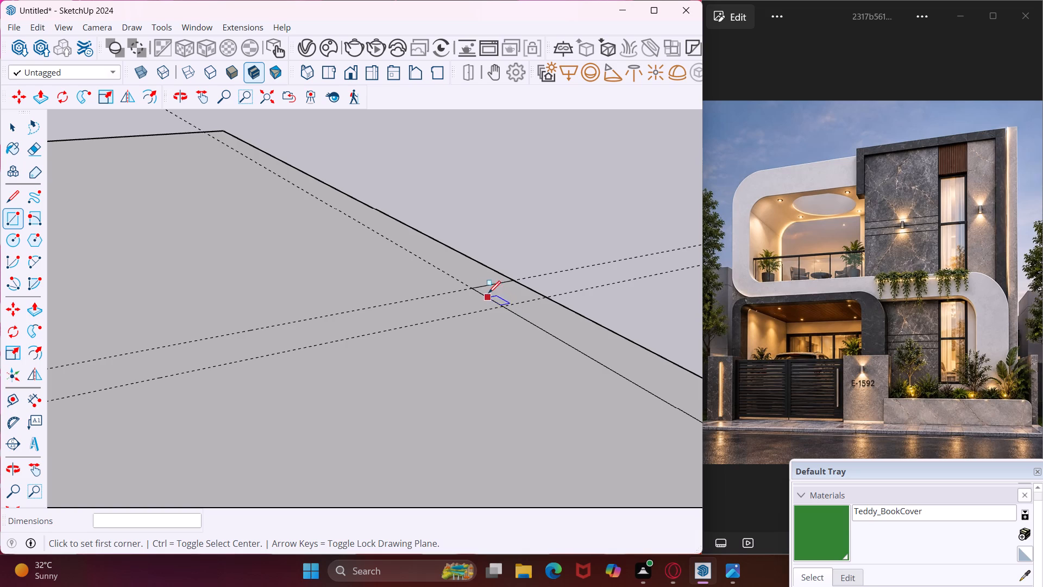
{"action": "left_click", "coordinate": [473, 285]}
{"action": "scroll", "coordinate": [326, 345], "scroll_direction": "down", "scroll_amount": 6}
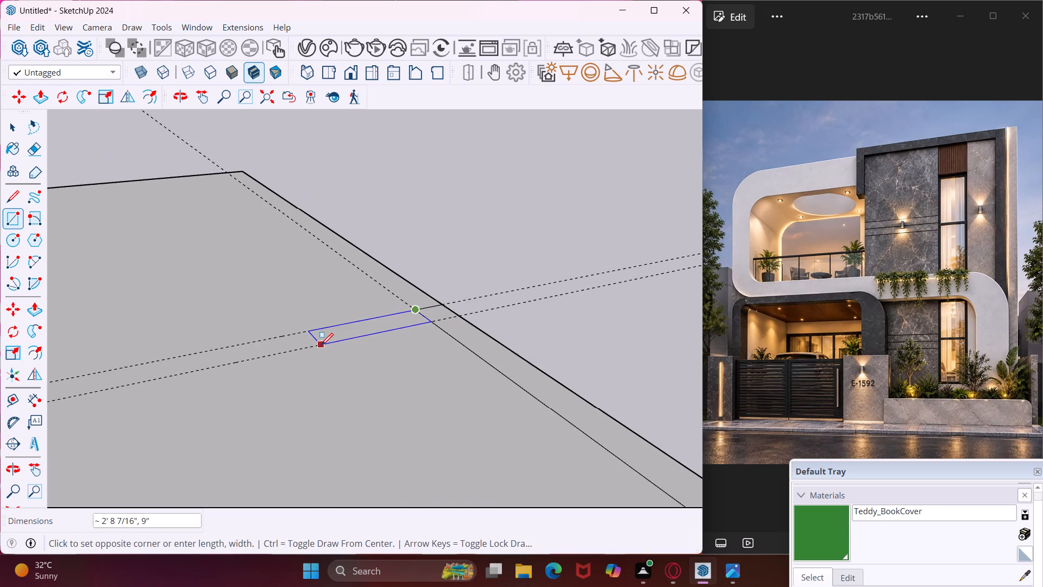
{"action": "scroll", "coordinate": [253, 364], "scroll_direction": "down", "scroll_amount": 9}
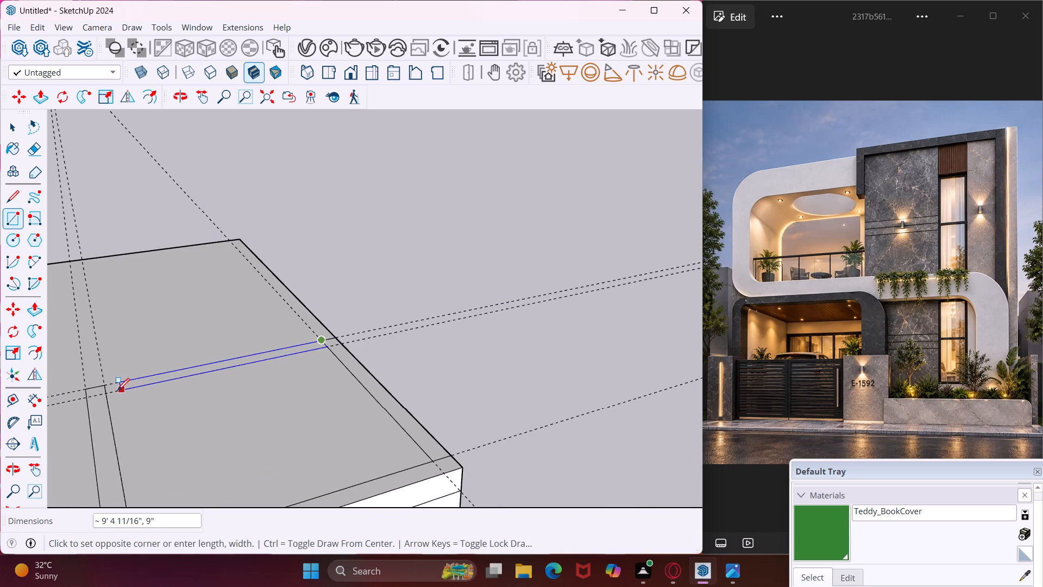
{"action": "scroll", "coordinate": [100, 392], "scroll_direction": "up", "scroll_amount": 7}
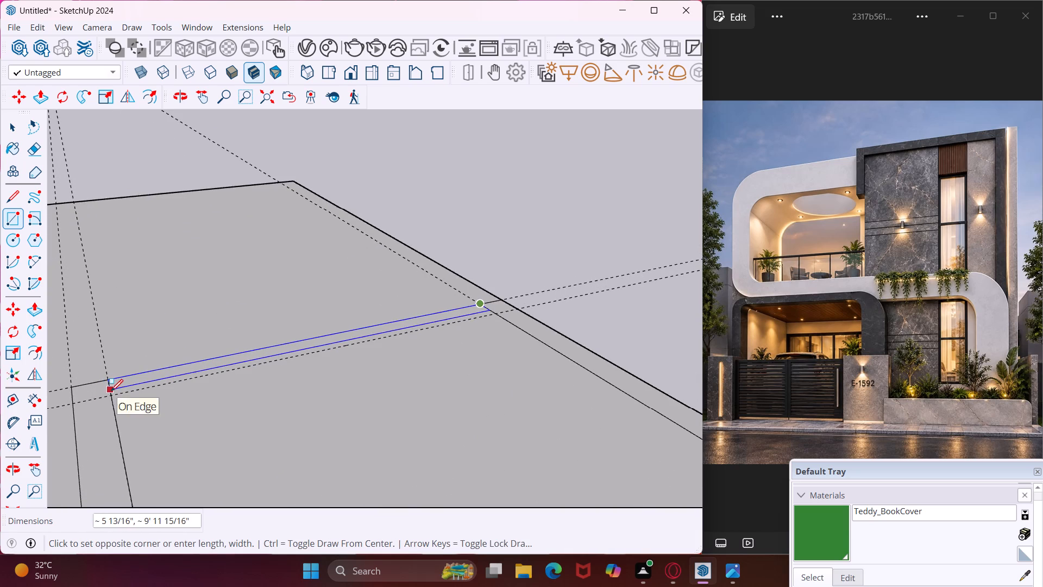
{"action": "left_click", "coordinate": [114, 393]}
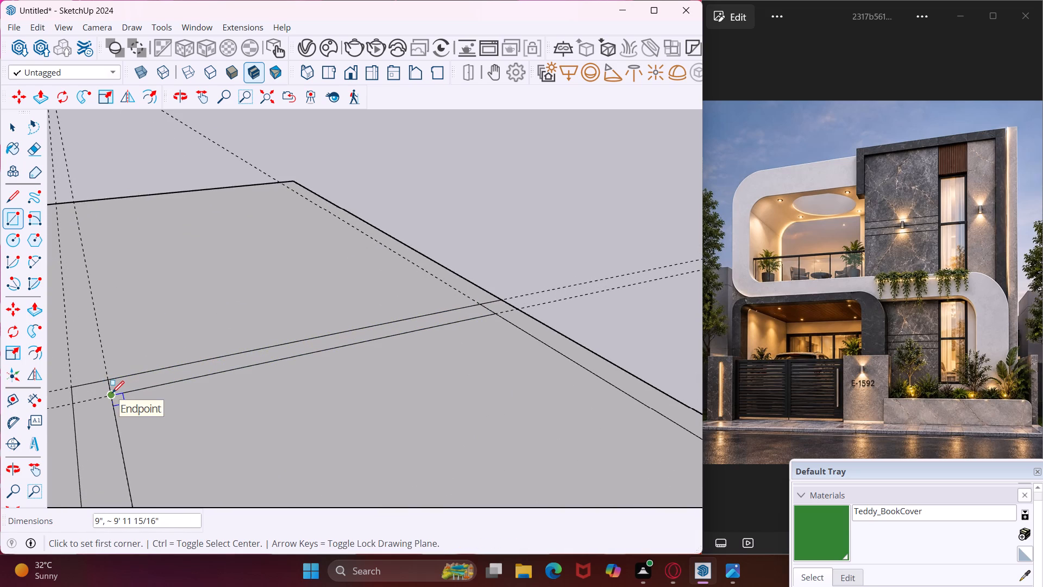
{"action": "key", "text": "Escape"}
{"action": "key", "text": "space"}
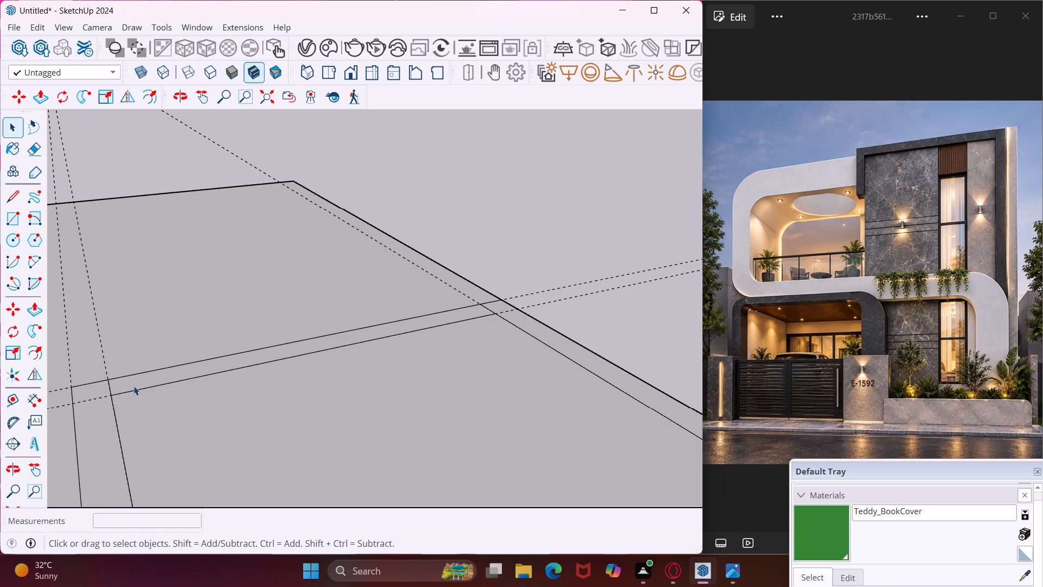
Place a guide 9" inward from the roof's side edge on the open carport side.
{"action": "scroll", "coordinate": [149, 354], "scroll_direction": "down", "scroll_amount": 14}
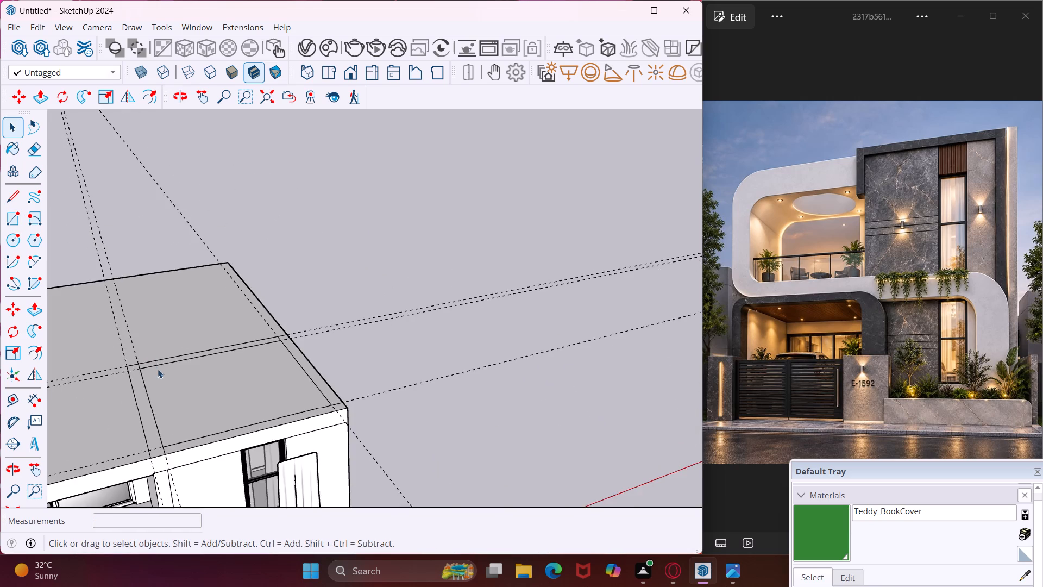
{"action": "scroll", "coordinate": [158, 369], "scroll_direction": "down", "scroll_amount": 3}
{"action": "middle_click_drag", "start_coordinate": [148, 384], "coordinate": [309, 328]}
{"action": "scroll", "coordinate": [297, 323], "scroll_direction": "down", "scroll_amount": 6}
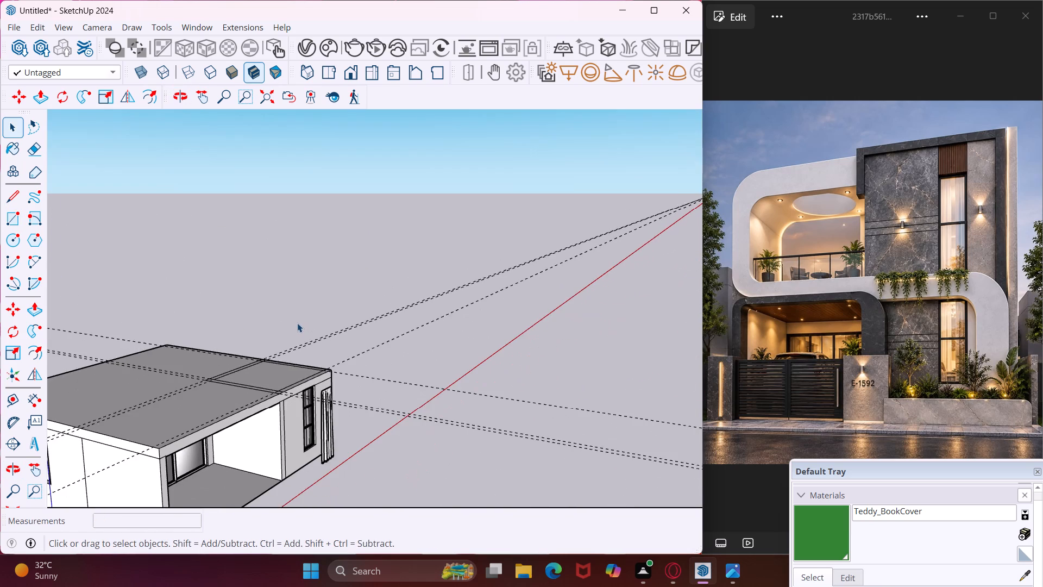
{"action": "scroll", "coordinate": [297, 323], "scroll_direction": "down", "scroll_amount": 3}
{"action": "middle_click_drag", "start_coordinate": [233, 380], "coordinate": [24, 481]}
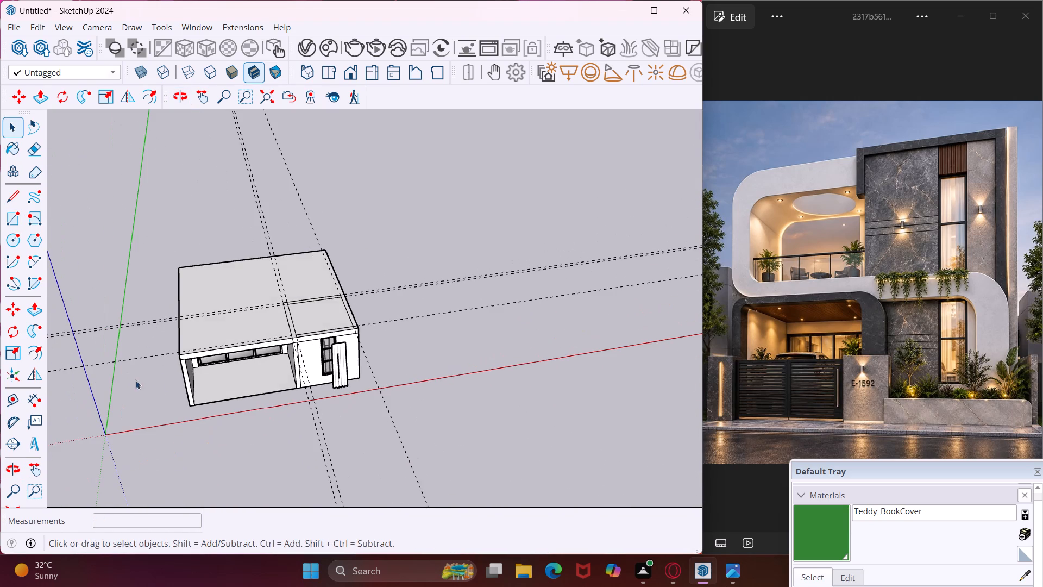
{"action": "scroll", "coordinate": [146, 314], "scroll_direction": "up", "scroll_amount": 9}
{"action": "middle_click_drag", "start_coordinate": [206, 359], "coordinate": [92, 363]}
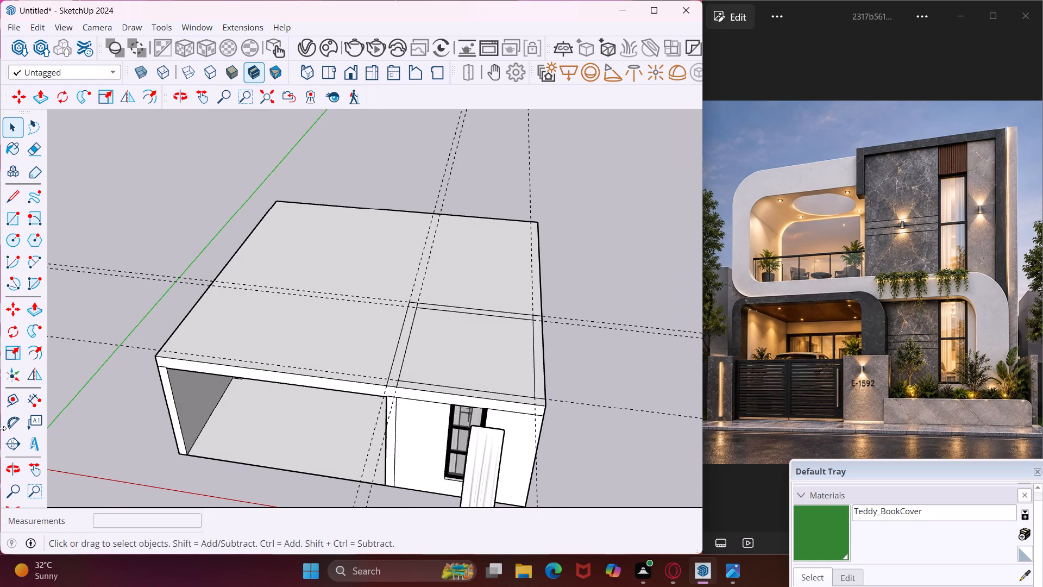
{"action": "left_click", "coordinate": [9, 402]}
{"action": "left_click", "coordinate": [182, 319]}
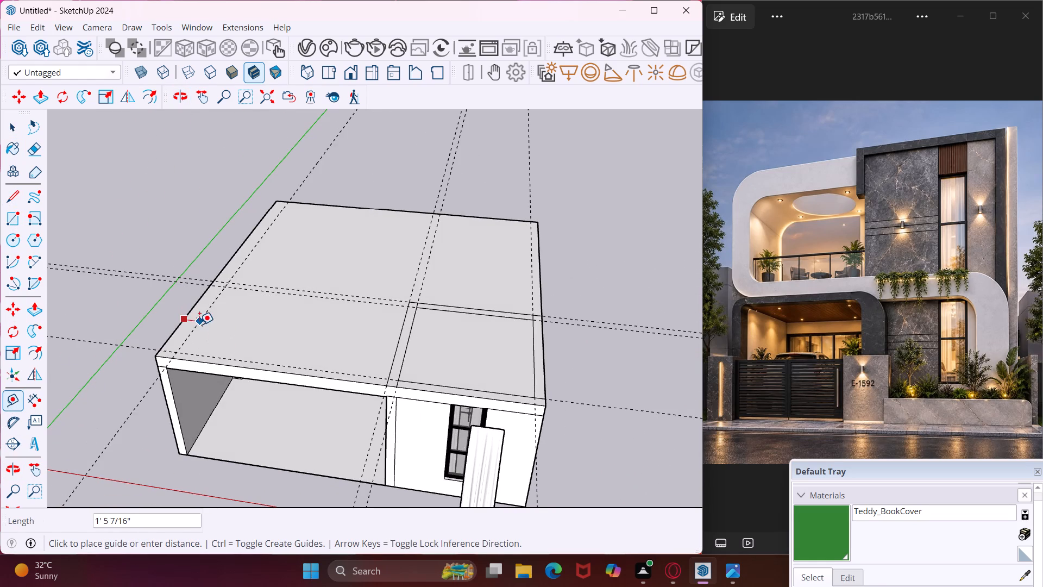
{"action": "type", "text": "9\""}
{"action": "key", "text": "Return"}
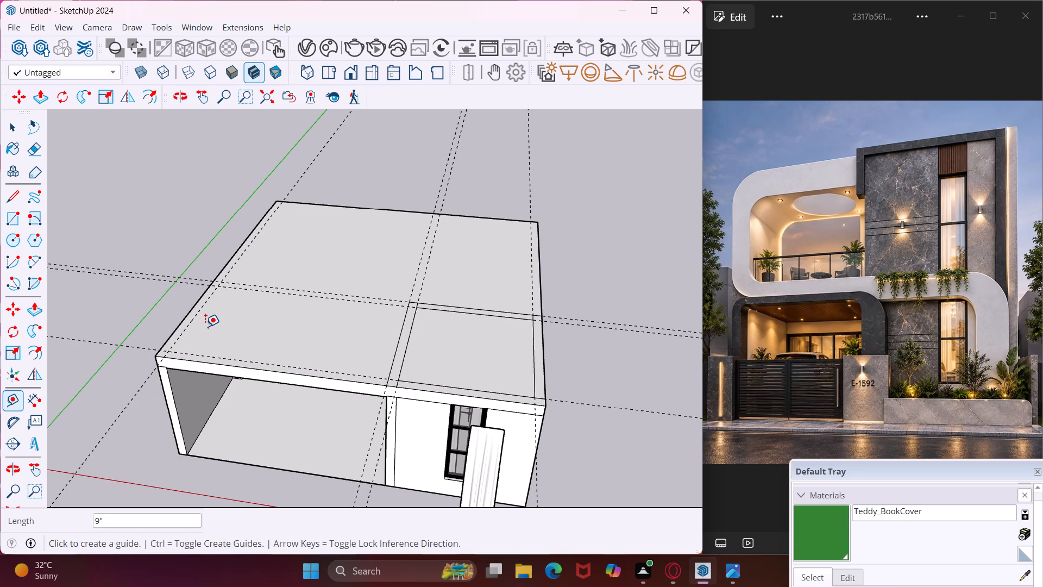
{"action": "scroll", "coordinate": [205, 327], "scroll_direction": "up", "scroll_amount": 6}
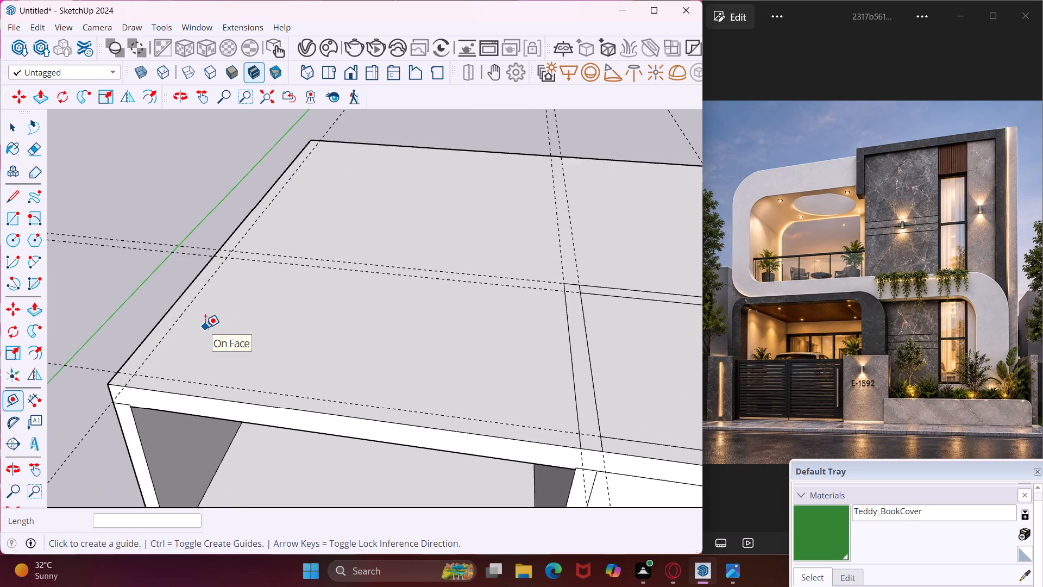
{"action": "scroll", "coordinate": [205, 327], "scroll_direction": "up", "scroll_amount": 1}
{"action": "key", "text": "Escape"}
{"action": "key", "text": "space"}
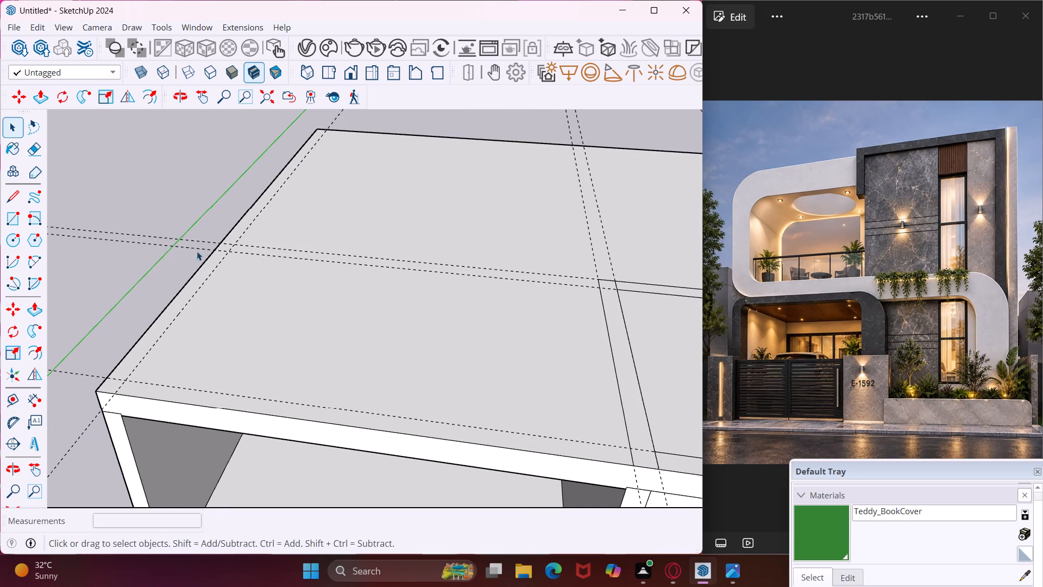
Draw an 11' 6" by 9" wall rectangle along the carport-side edge, from the rear guide to the roof's front edge.
{"action": "left_click", "coordinate": [16, 208]}
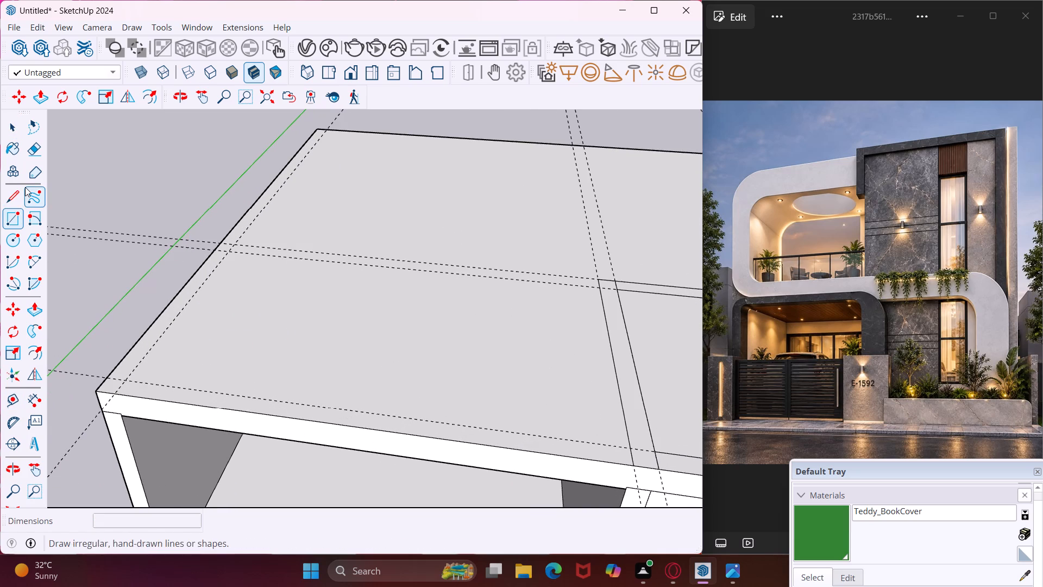
{"action": "left_click", "coordinate": [218, 243]}
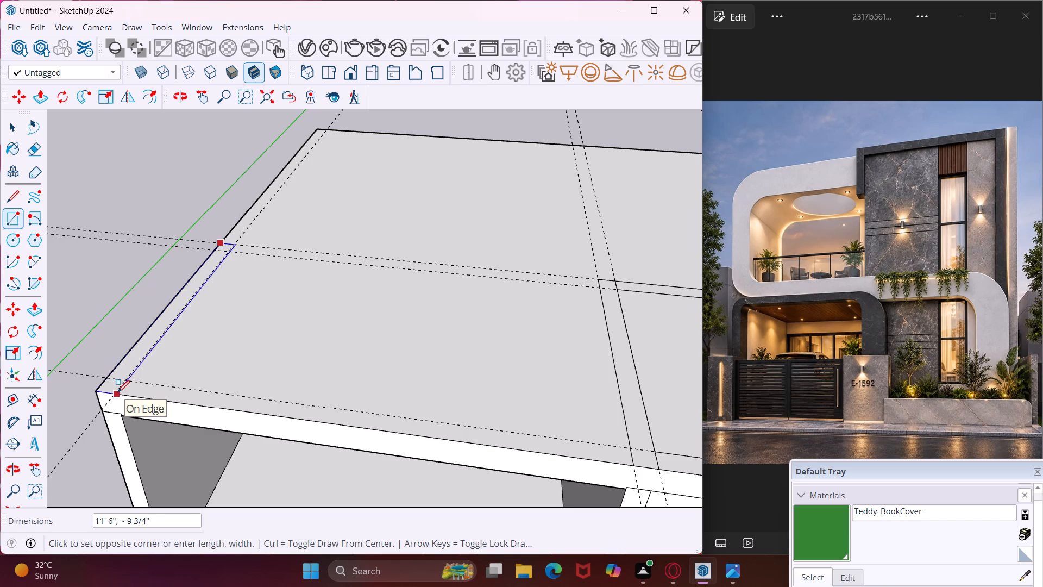
{"action": "scroll", "coordinate": [114, 395], "scroll_direction": "up", "scroll_amount": 5}
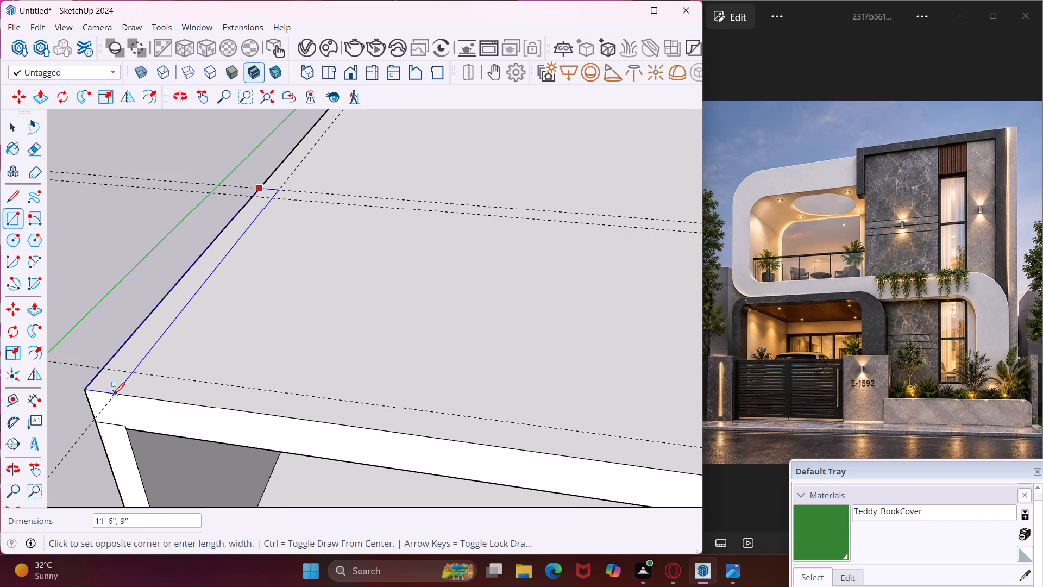
{"action": "scroll", "coordinate": [113, 395], "scroll_direction": "up", "scroll_amount": 3}
{"action": "left_click", "coordinate": [113, 395]}
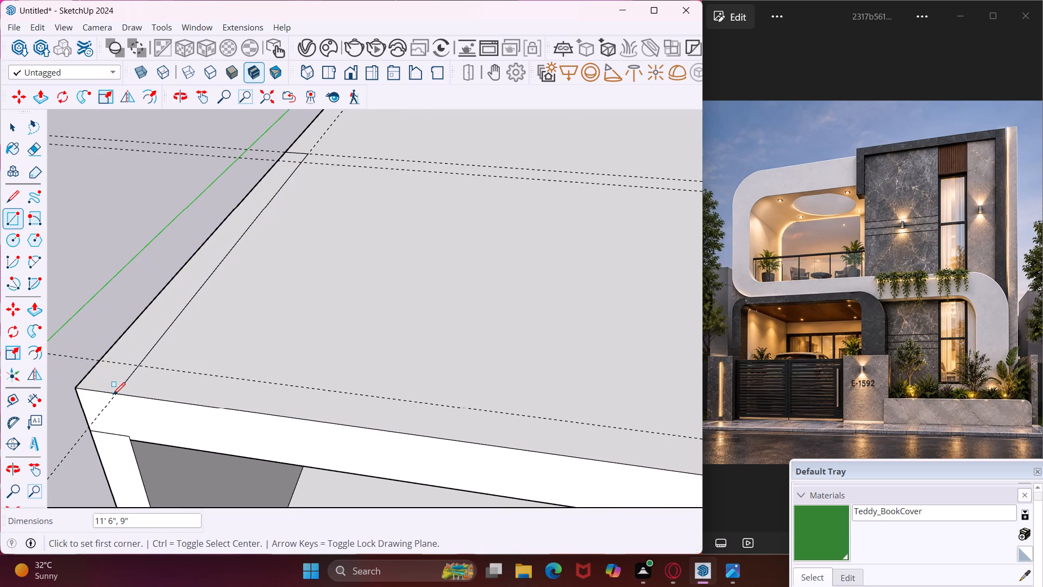
{"action": "key", "text": "Escape"}
{"action": "key", "text": "space"}
Push/pull the carport-side wall strip up 10'.
{"action": "scroll", "coordinate": [112, 388], "scroll_direction": "up", "scroll_amount": 3}
{"action": "left_click", "coordinate": [115, 374]}
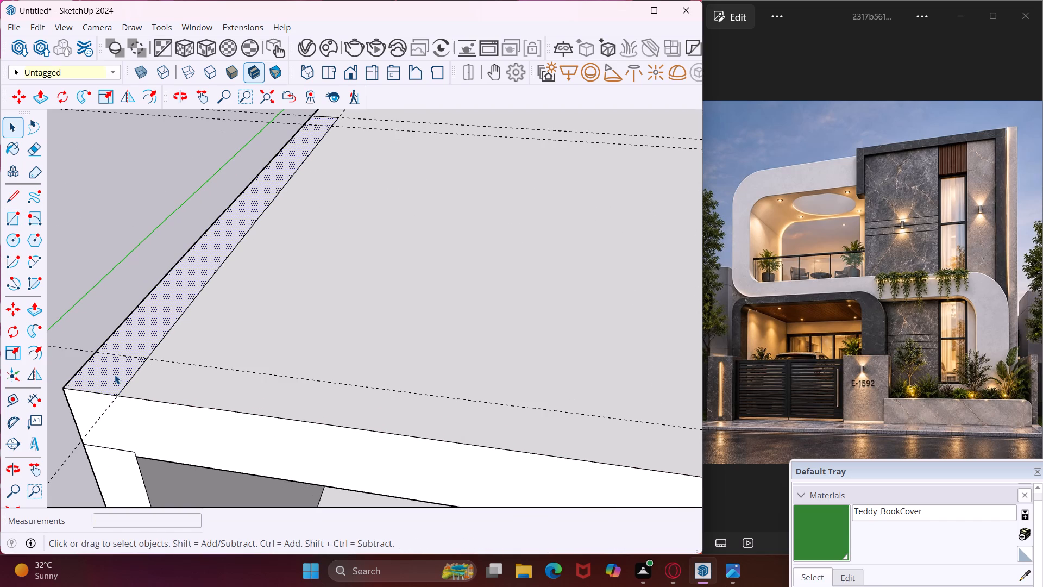
{"action": "key", "text": "p"}
{"action": "left_click", "coordinate": [115, 374]}
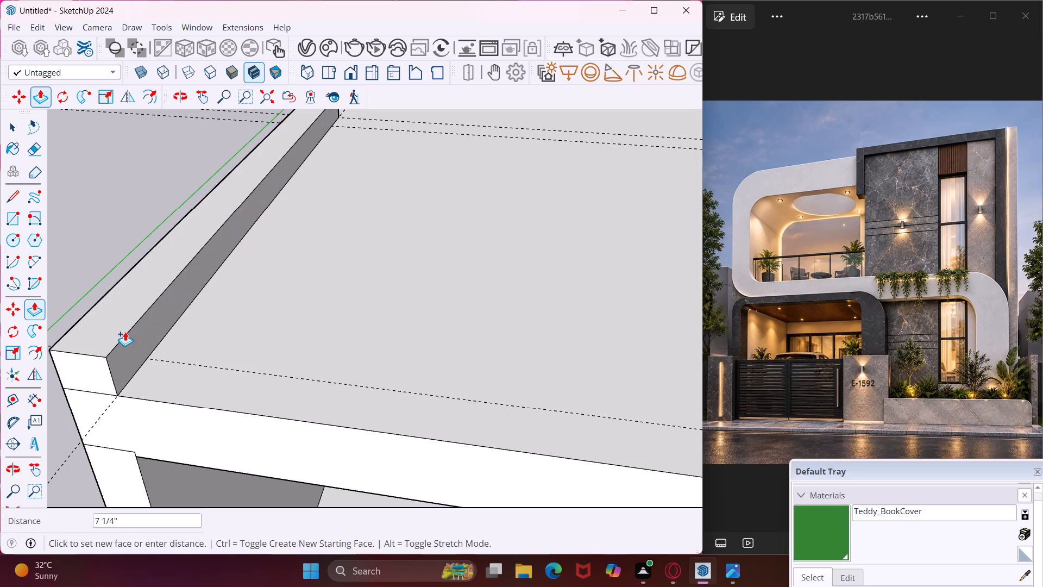
{"action": "type", "text": "10'"}
{"action": "key", "text": "Return"}
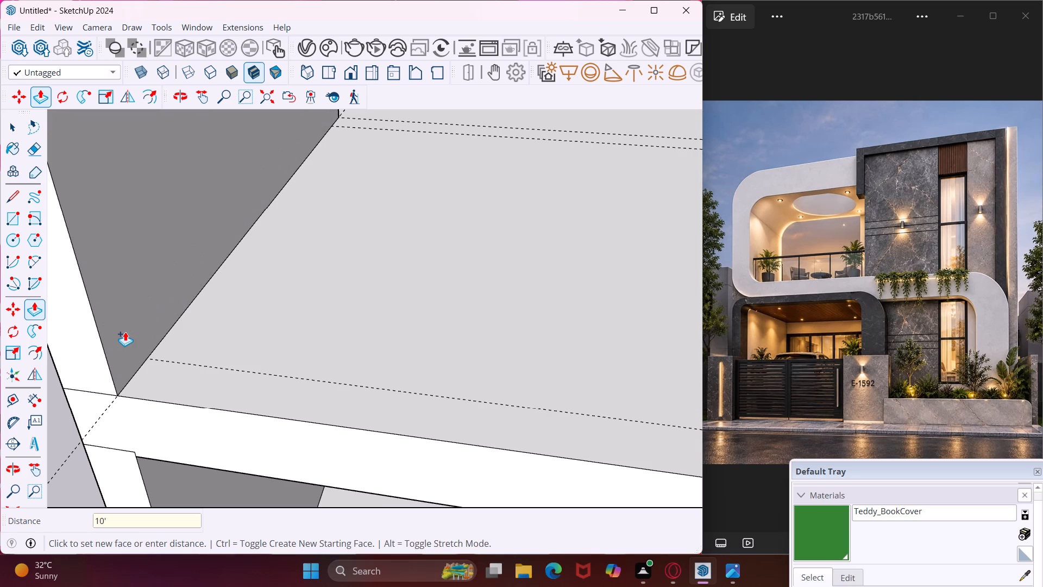
Push/pull the inner wall strip between the carport side and the upper room up 10'.
{"action": "scroll", "coordinate": [125, 332], "scroll_direction": "down", "scroll_amount": 19}
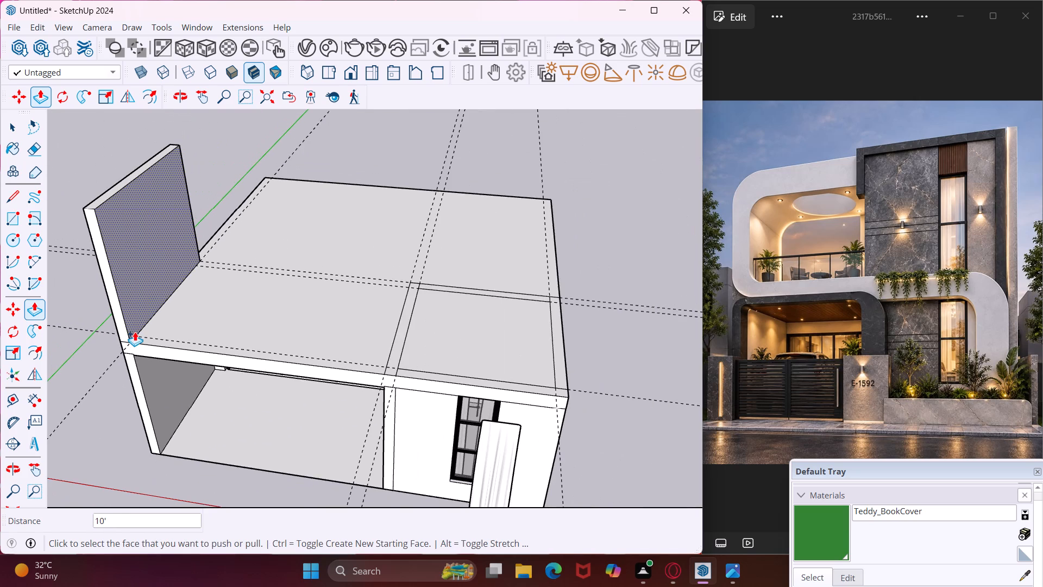
{"action": "scroll", "coordinate": [392, 362], "scroll_direction": "up", "scroll_amount": 6}
{"action": "left_click", "coordinate": [393, 358]}
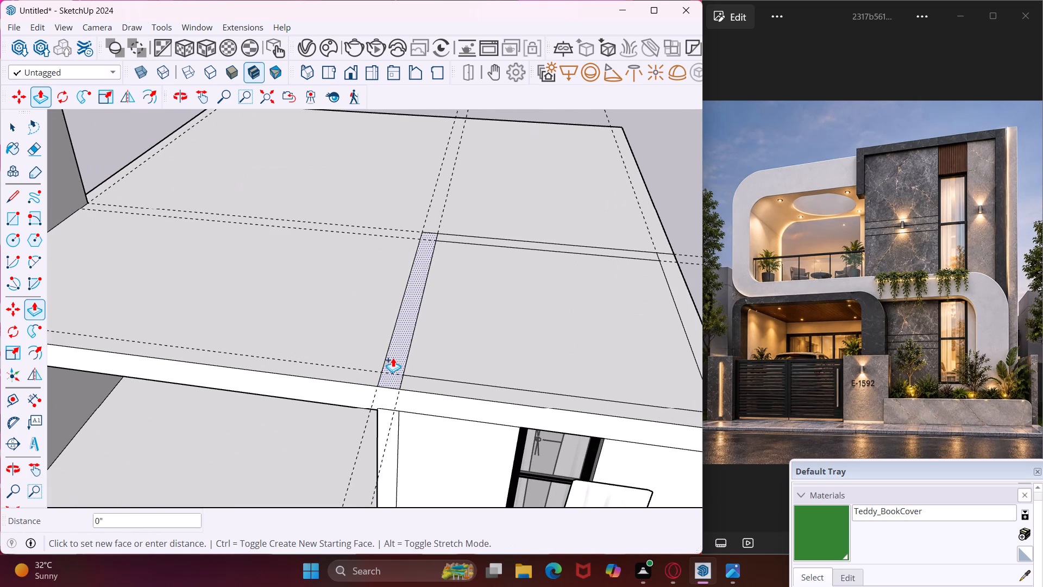
{"action": "type", "text": "10'"}
{"action": "key", "text": "Return"}
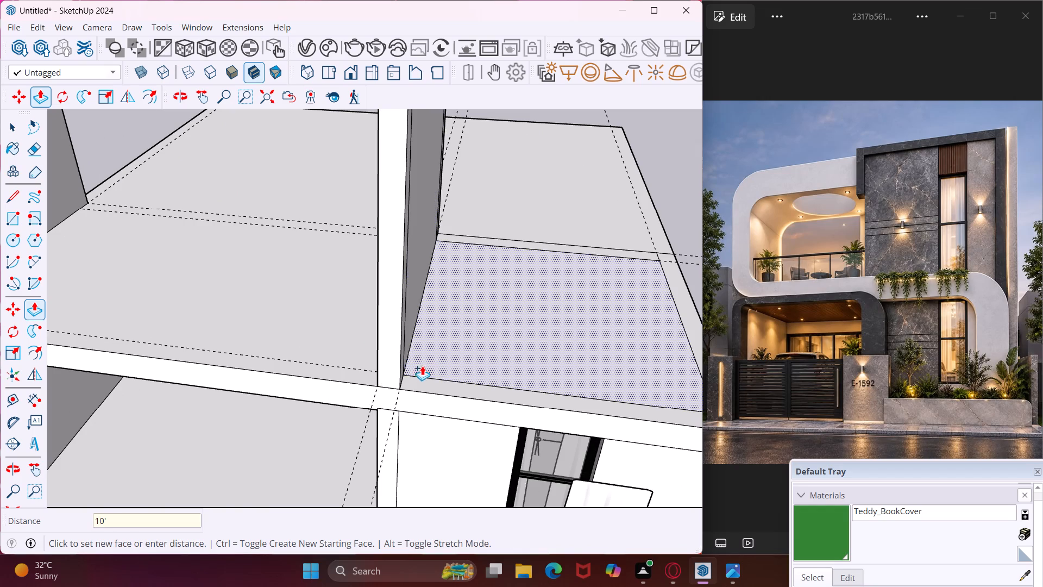
Push/pull the upper room's front wall strip up 10'.
{"action": "left_click", "coordinate": [436, 383]}
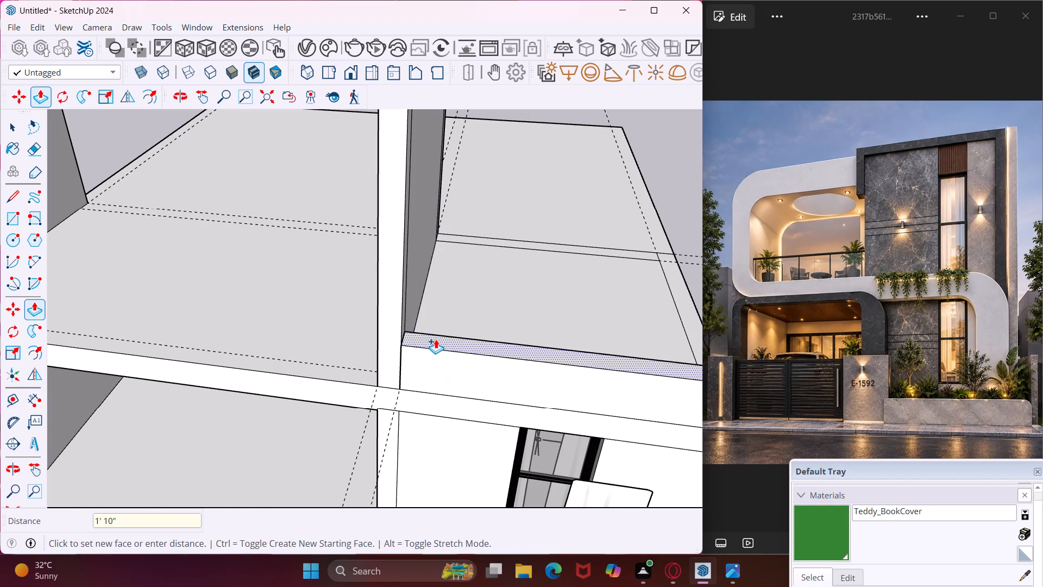
{"action": "type", "text": "10'"}
{"action": "key", "text": "Return"}
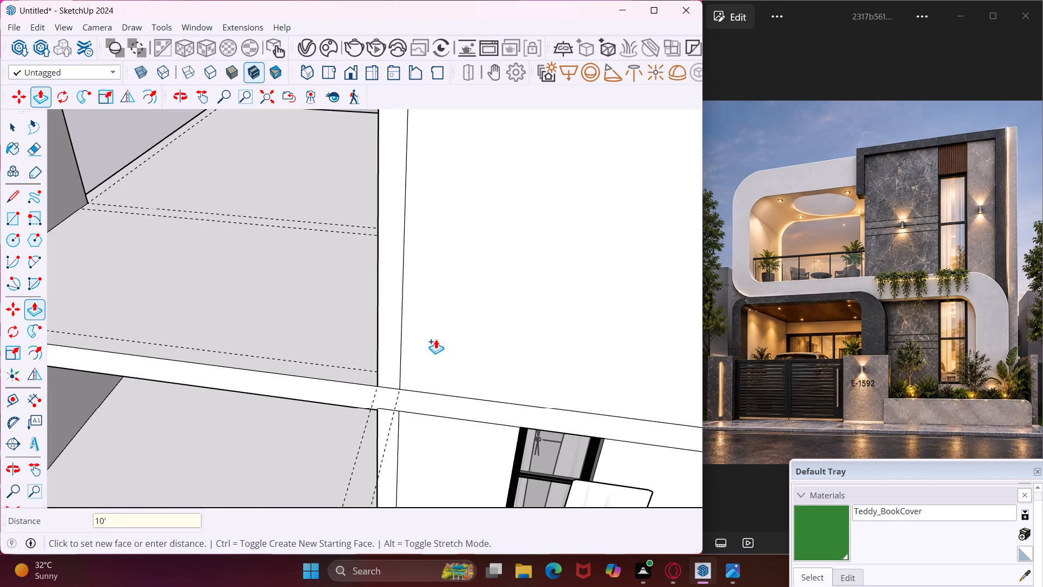
Push/pull the upper room's rear wall strip up 10'.
{"action": "middle_click_drag", "start_coordinate": [435, 339], "coordinate": [219, 313]}
{"action": "scroll", "coordinate": [219, 313], "scroll_direction": "up", "scroll_amount": 1}
{"action": "left_click", "coordinate": [553, 308]}
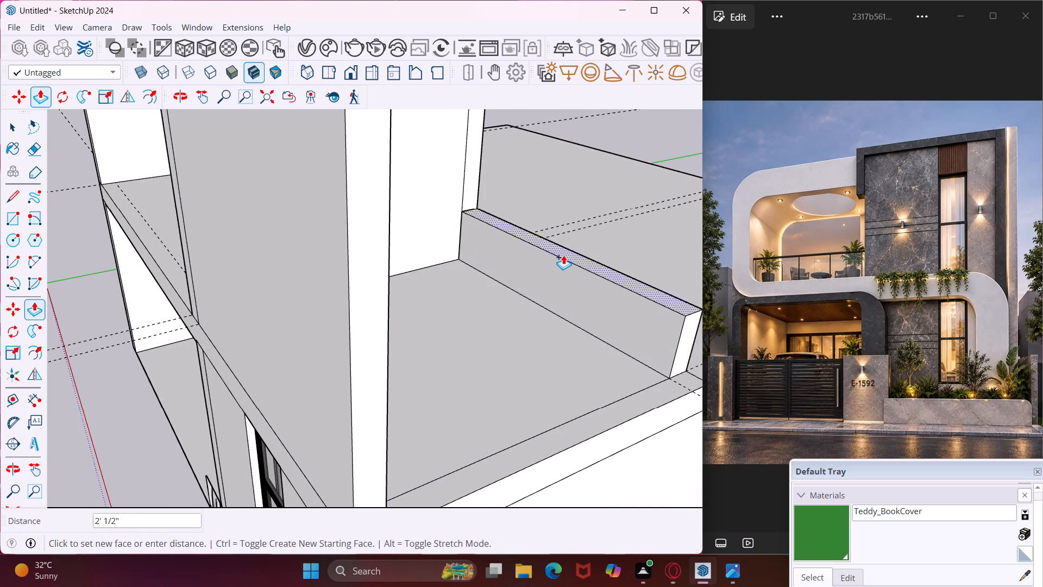
{"action": "type", "text": "10'"}
{"action": "key", "text": "Return"}
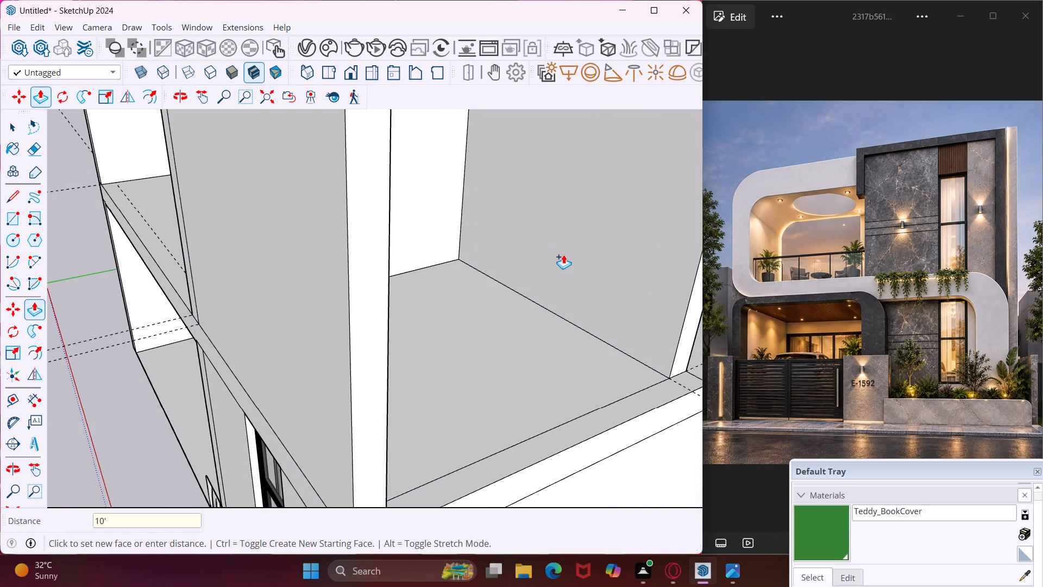
Push/pull the upper room's outer side wall strip up 10', level with the adjoining walls.
{"action": "scroll", "coordinate": [574, 265], "scroll_direction": "down", "scroll_amount": 3}
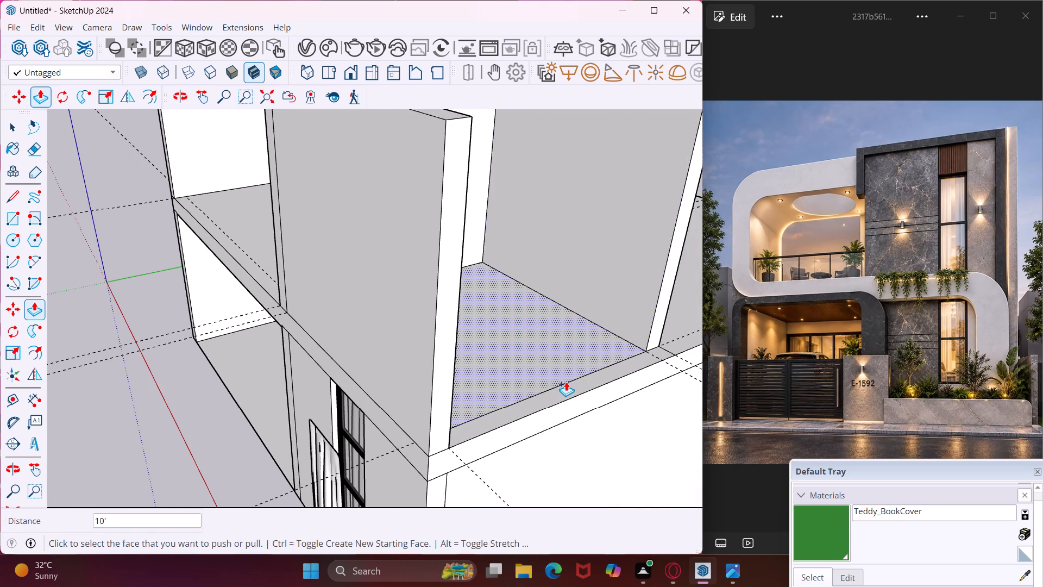
{"action": "scroll", "coordinate": [566, 382], "scroll_direction": "up", "scroll_amount": 2}
{"action": "left_click", "coordinate": [561, 395]}
{"action": "scroll", "coordinate": [550, 342], "scroll_direction": "down", "scroll_amount": 4}
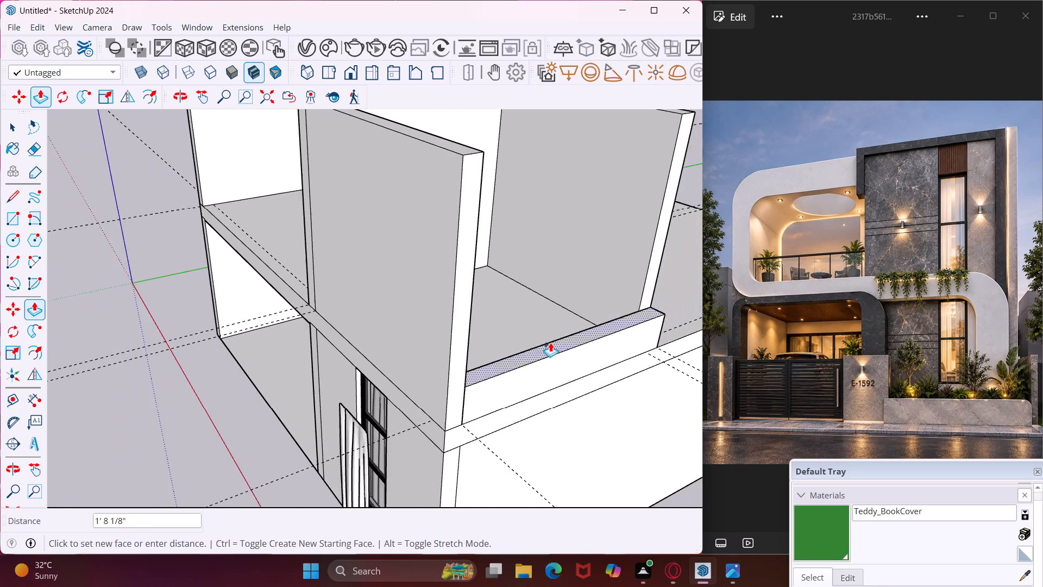
{"action": "scroll", "coordinate": [544, 344], "scroll_direction": "down", "scroll_amount": 3}
{"action": "left_click", "coordinate": [500, 209]}
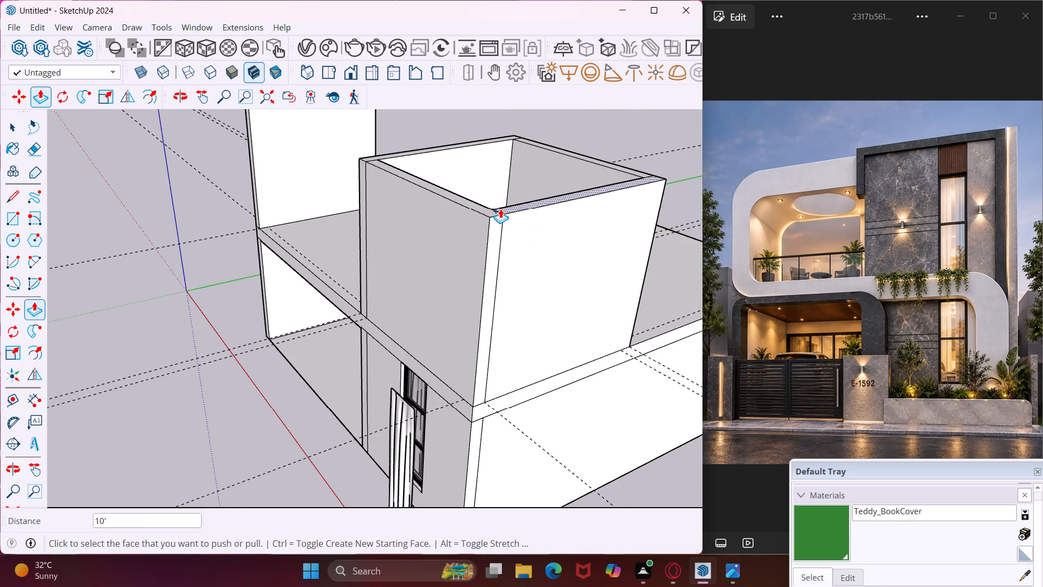
{"action": "key", "text": "grave"}
{"action": "key", "text": "Escape"}
{"action": "key", "text": "space"}
Draw an 18' 6" by 11' 6" rectangle across the balcony wall tops, from the outer wall's rear corner to the inner wall's front corner.
{"action": "middle_click_drag", "start_coordinate": [466, 231], "coordinate": [654, 274]}
{"action": "scroll", "coordinate": [427, 245], "scroll_direction": "down", "scroll_amount": 6}
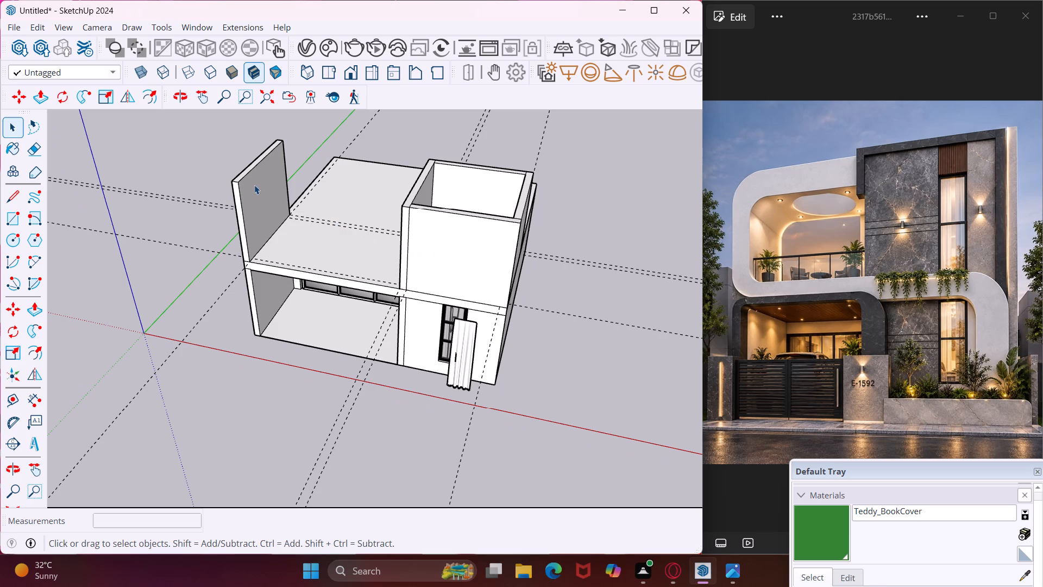
{"action": "scroll", "coordinate": [242, 169], "scroll_direction": "up", "scroll_amount": 3}
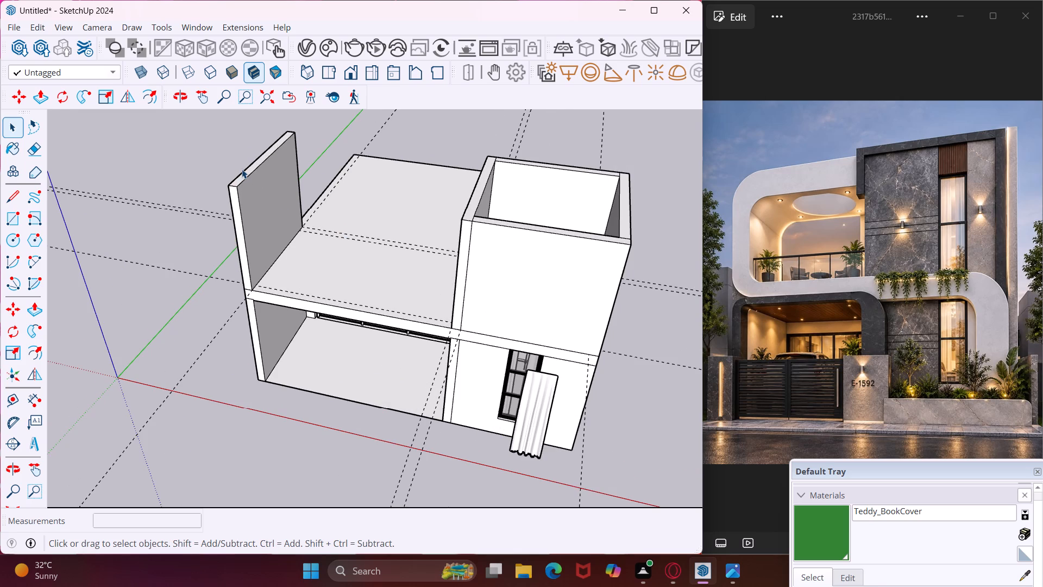
{"action": "middle_click_drag", "start_coordinate": [250, 174], "coordinate": [335, 193]}
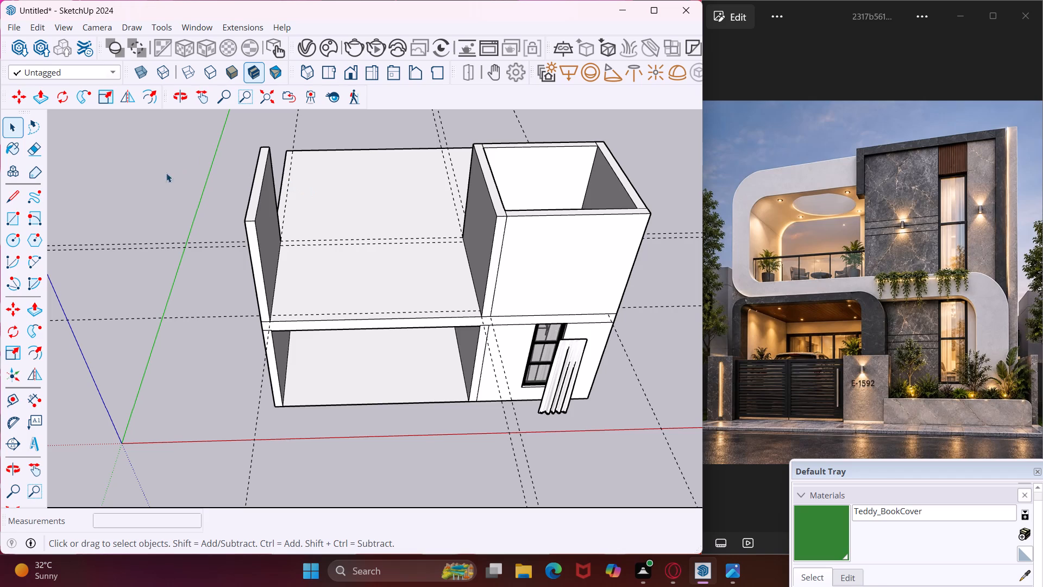
{"action": "left_click", "coordinate": [14, 224]}
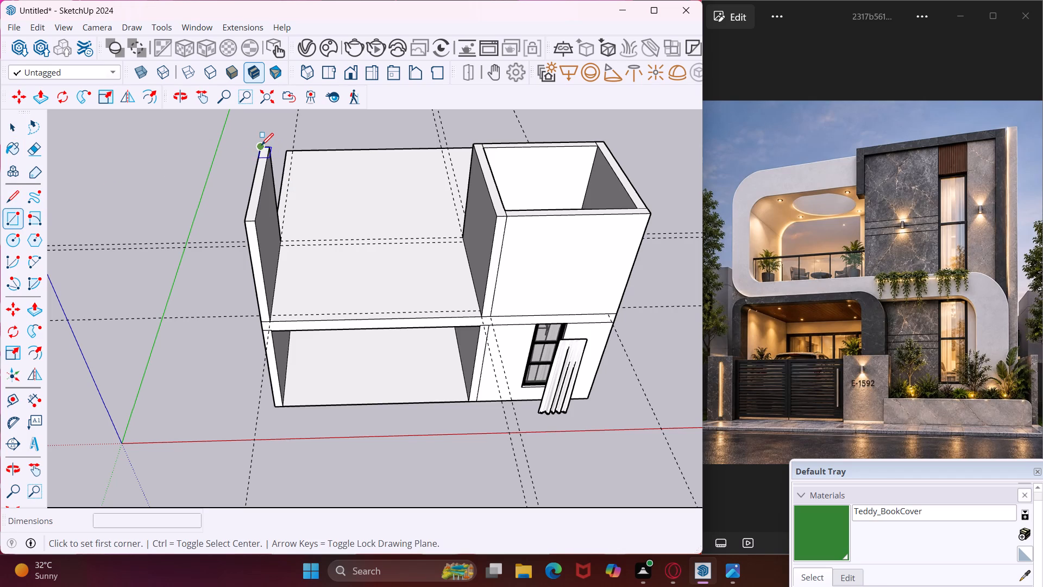
{"action": "scroll", "coordinate": [261, 145], "scroll_direction": "up", "scroll_amount": 2}
{"action": "left_click", "coordinate": [261, 145]}
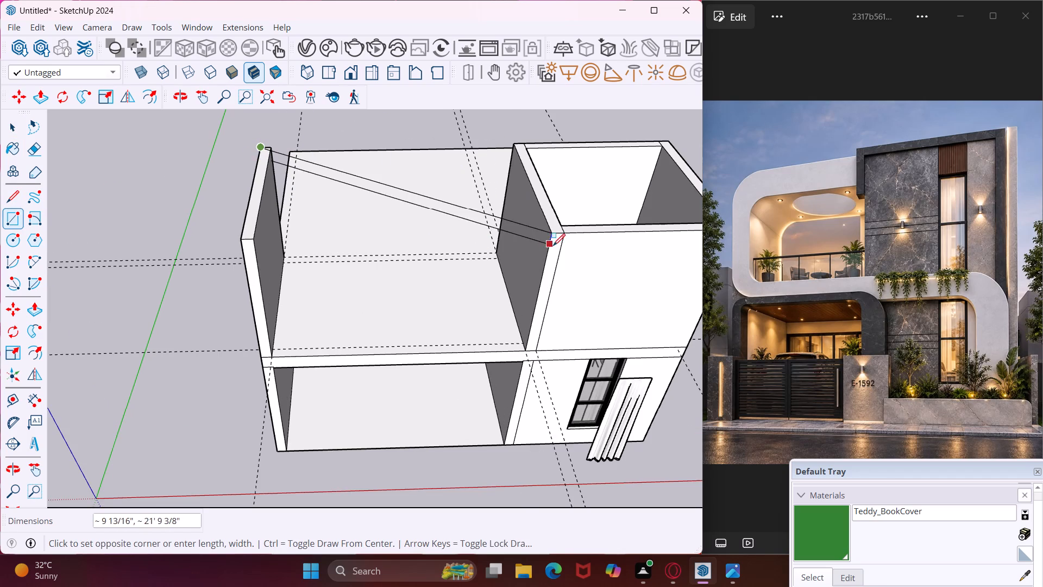
{"action": "scroll", "coordinate": [566, 233], "scroll_direction": "up", "scroll_amount": 4}
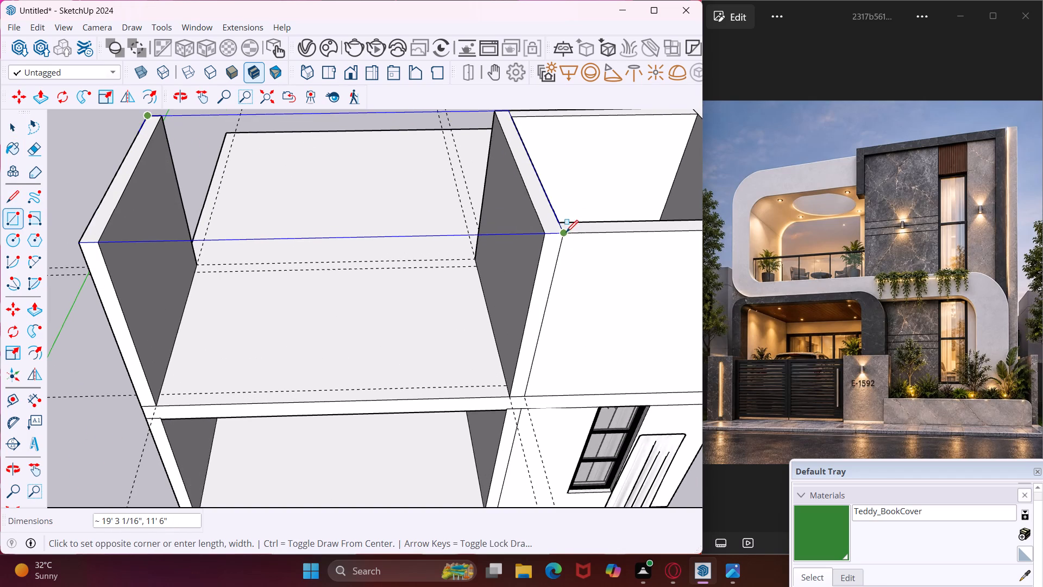
{"action": "left_click", "coordinate": [547, 234]}
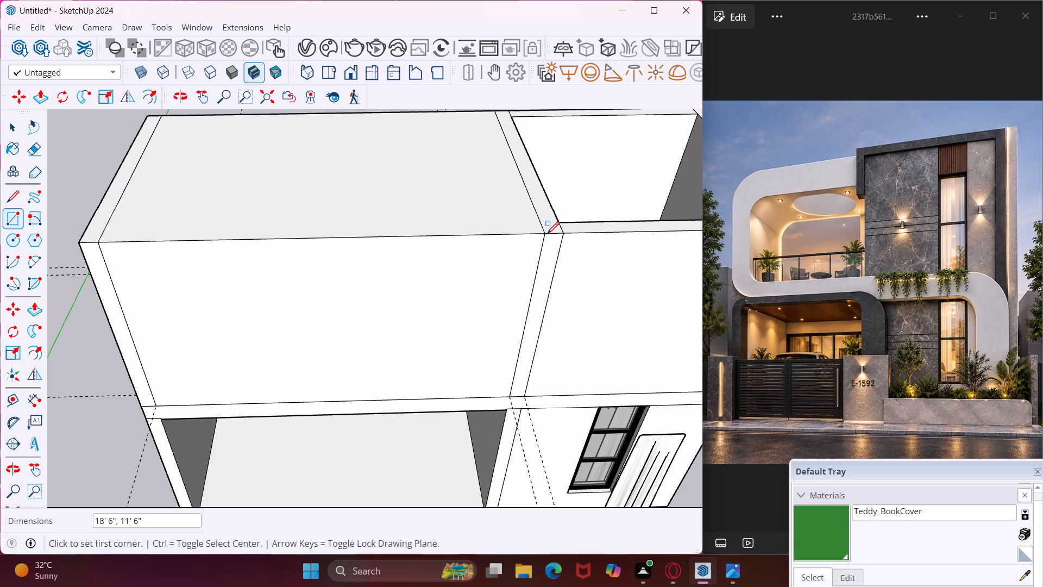
{"action": "key", "text": "Escape"}
{"action": "key", "text": "space"}
Delete the front face closing off the upper balcony opening.
{"action": "left_click", "coordinate": [470, 285]}
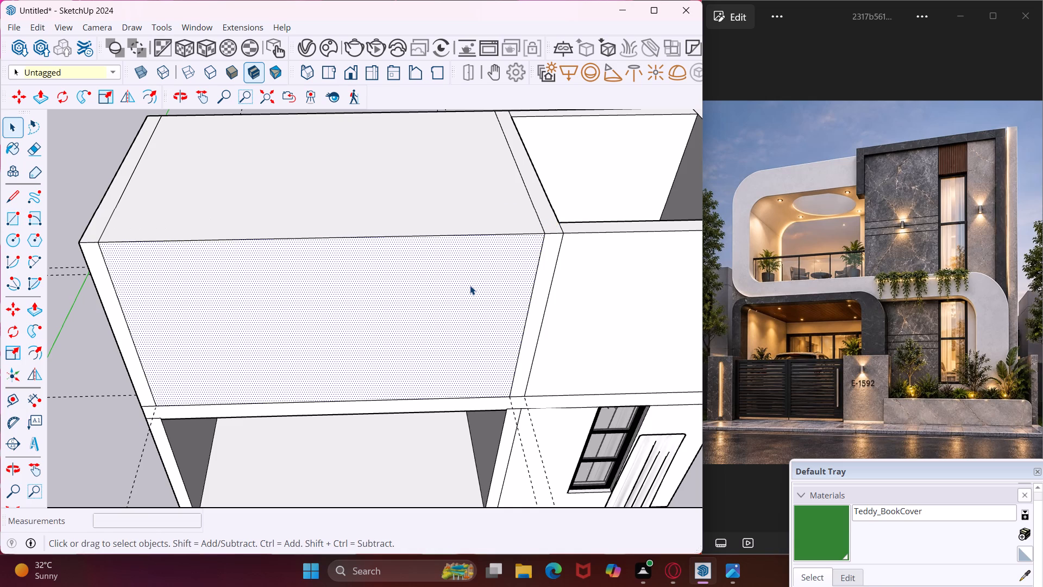
{"action": "key", "text": "Delete"}
Push/pull the underside of the balcony roof face down 1'.
{"action": "middle_click_drag", "start_coordinate": [470, 285], "coordinate": [537, 231]}
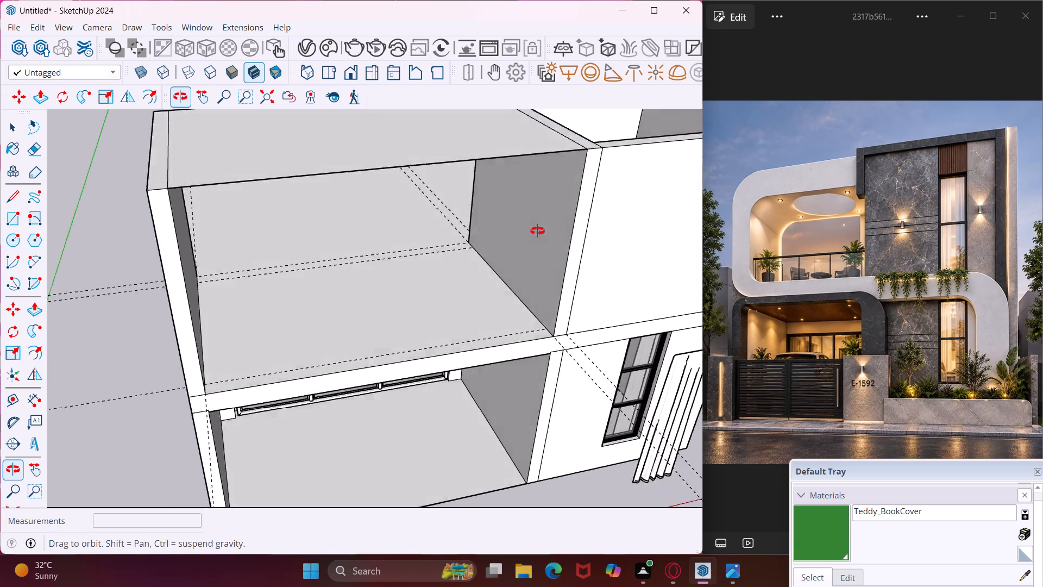
{"action": "middle_click_drag", "start_coordinate": [537, 231], "coordinate": [726, 261]}
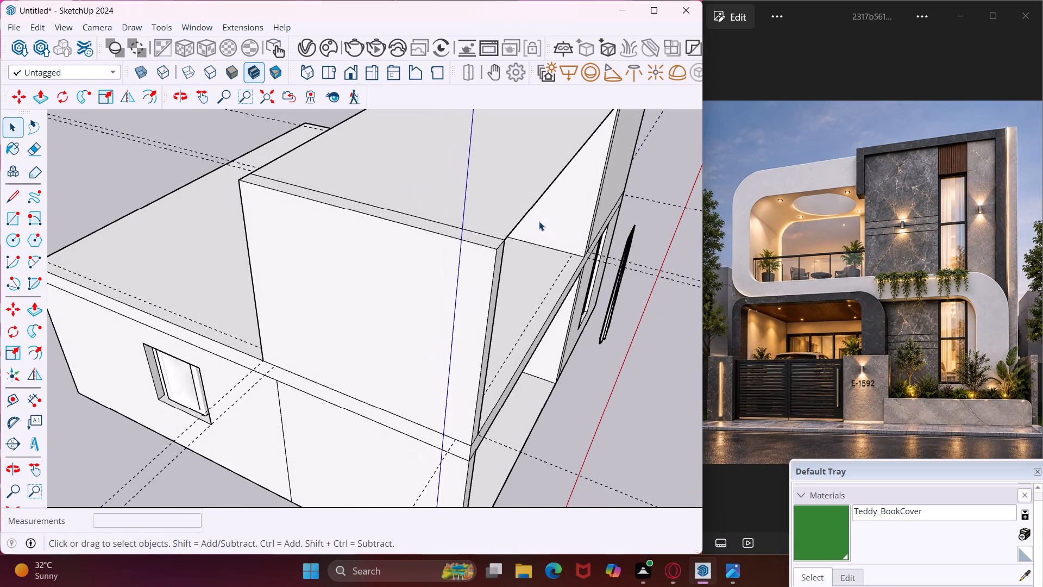
{"action": "scroll", "coordinate": [537, 215], "scroll_direction": "up", "scroll_amount": 4}
{"action": "middle_click_drag", "start_coordinate": [539, 214], "coordinate": [539, 213]}
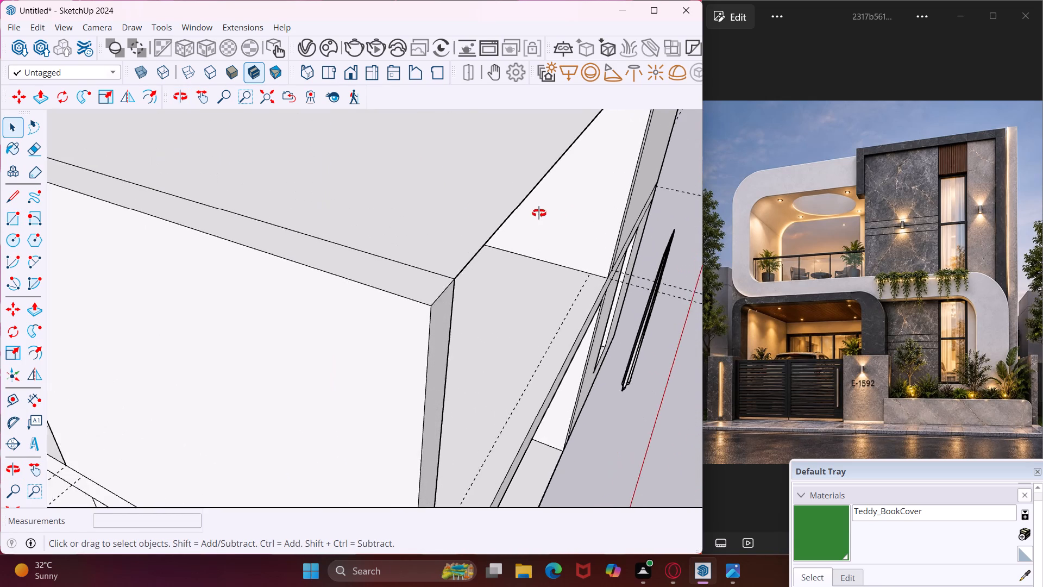
{"action": "middle_click_drag", "start_coordinate": [539, 213], "coordinate": [408, 200]}
{"action": "scroll", "coordinate": [408, 198], "scroll_direction": "down", "scroll_amount": 15}
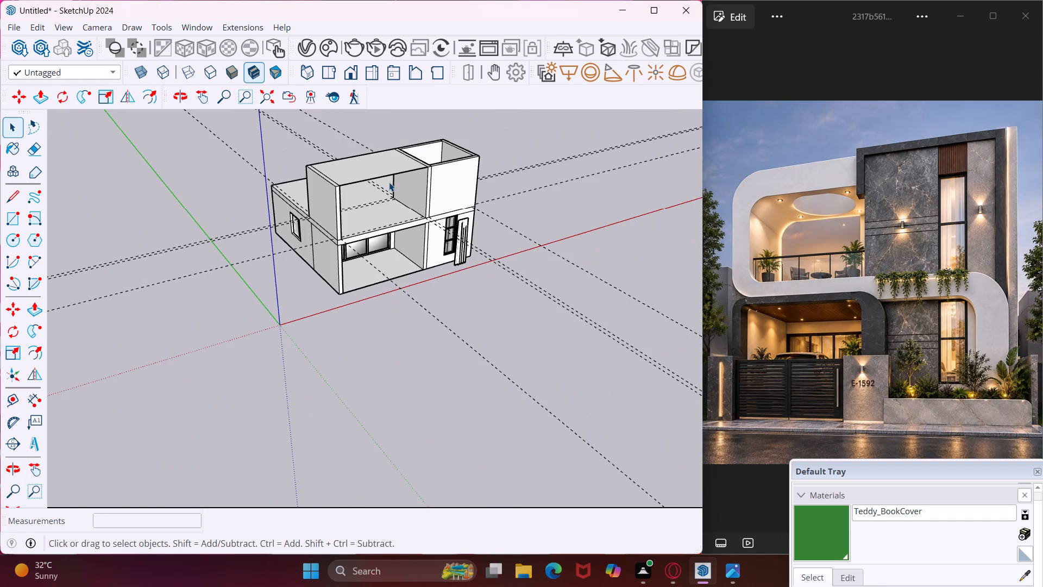
{"action": "middle_click_drag", "start_coordinate": [385, 182], "coordinate": [241, 96]}
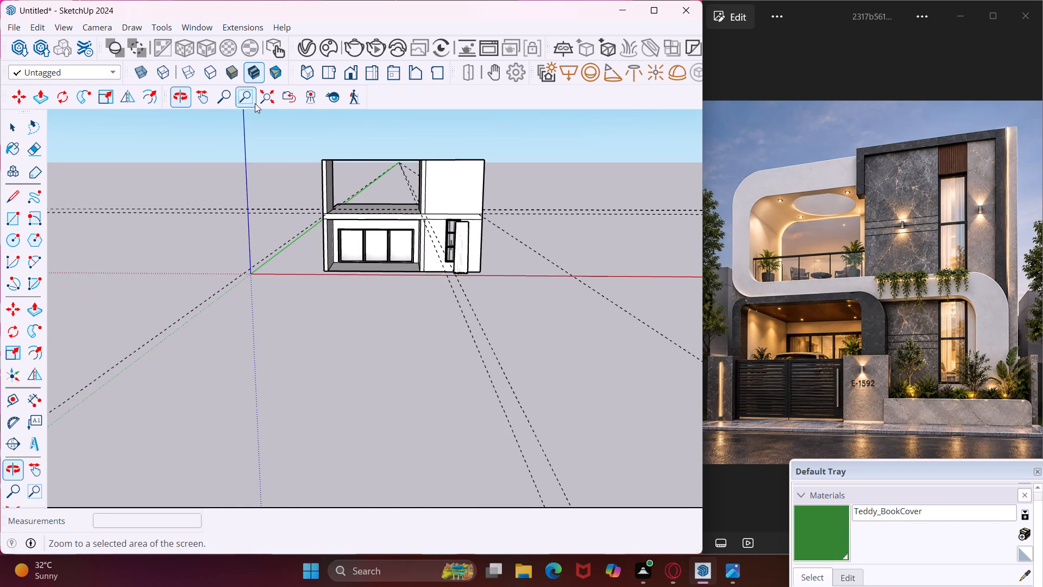
{"action": "scroll", "coordinate": [341, 160], "scroll_direction": "up", "scroll_amount": 15}
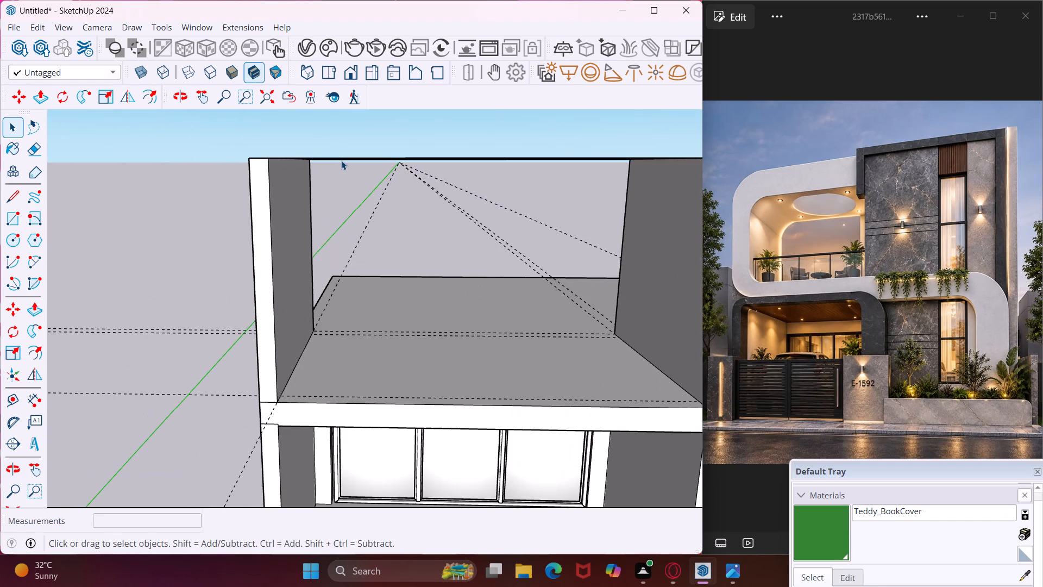
{"action": "middle_click_drag", "start_coordinate": [341, 160], "coordinate": [334, 132]}
{"action": "left_click", "coordinate": [345, 144]}
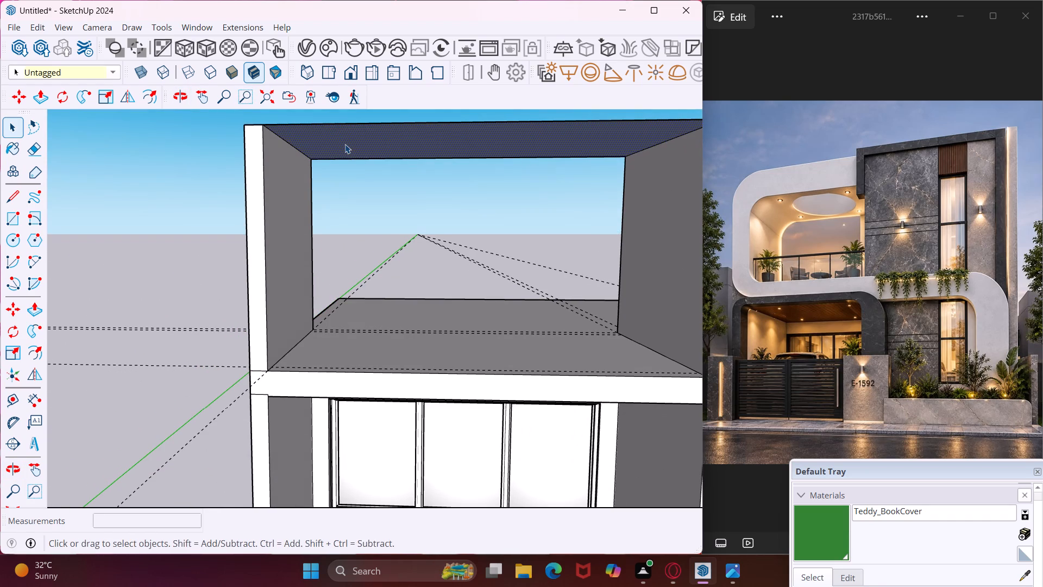
{"action": "key", "text": "p"}
{"action": "left_click", "coordinate": [345, 144]}
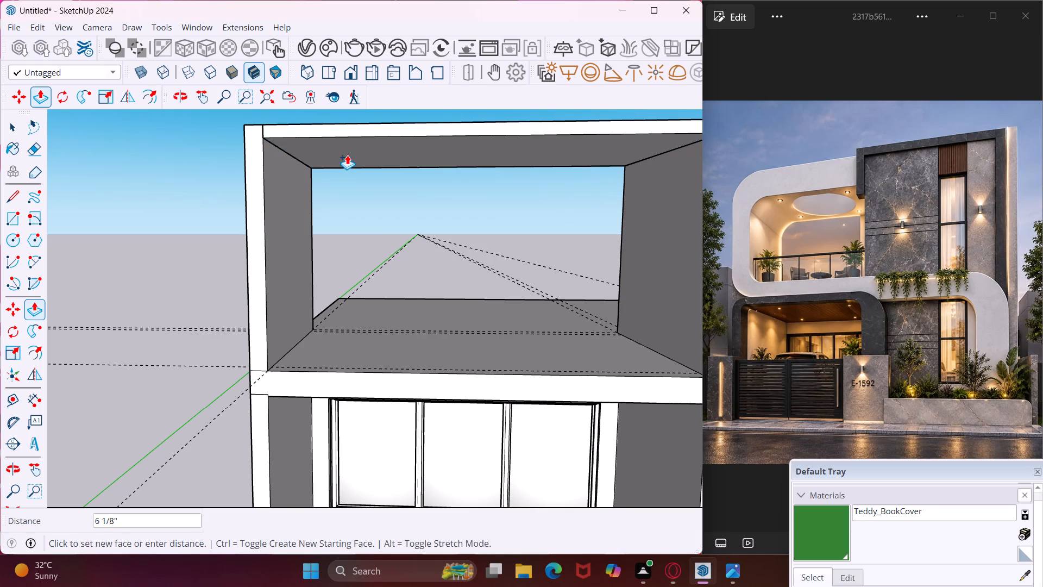
{"action": "key", "text": "1"}
{"action": "key", "text": "apostrophe"}
{"action": "key", "text": "Return"}
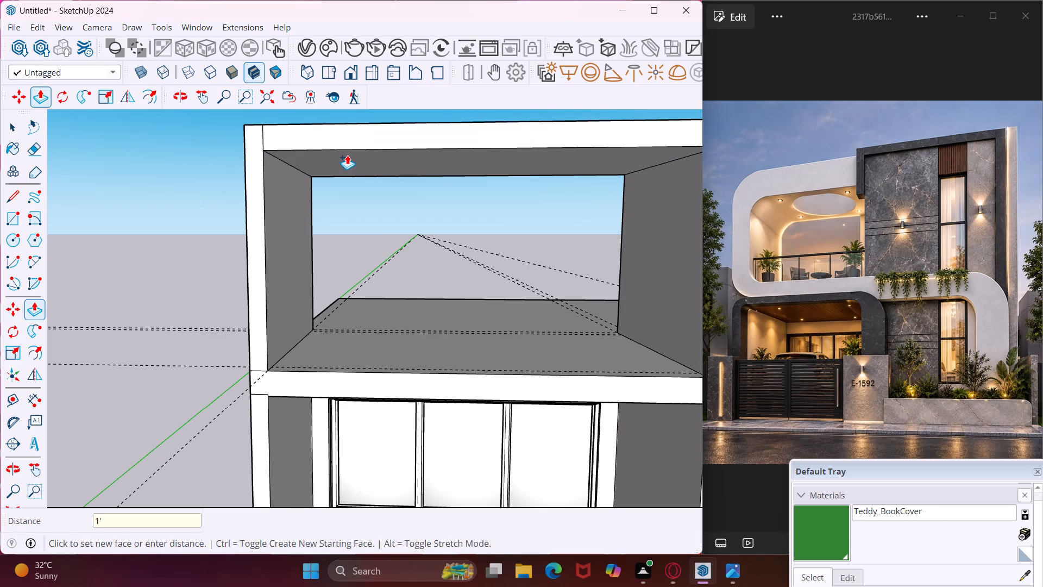
Push/pull the top face of the balcony roof up 6".
{"action": "middle_click_drag", "start_coordinate": [347, 155], "coordinate": [390, 223]}
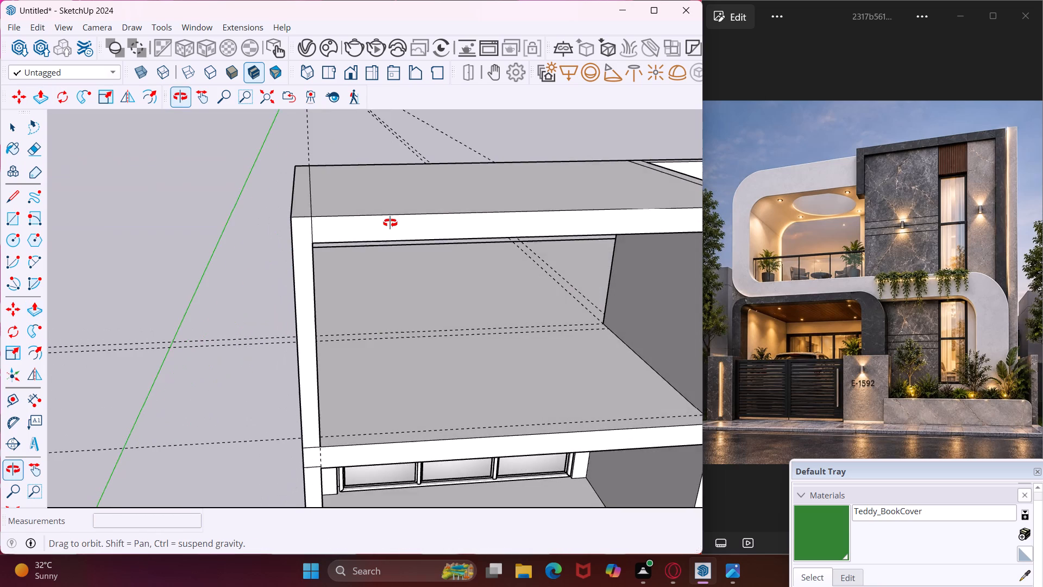
{"action": "middle_click_drag", "start_coordinate": [390, 223], "coordinate": [399, 247]}
{"action": "left_click", "coordinate": [395, 233]}
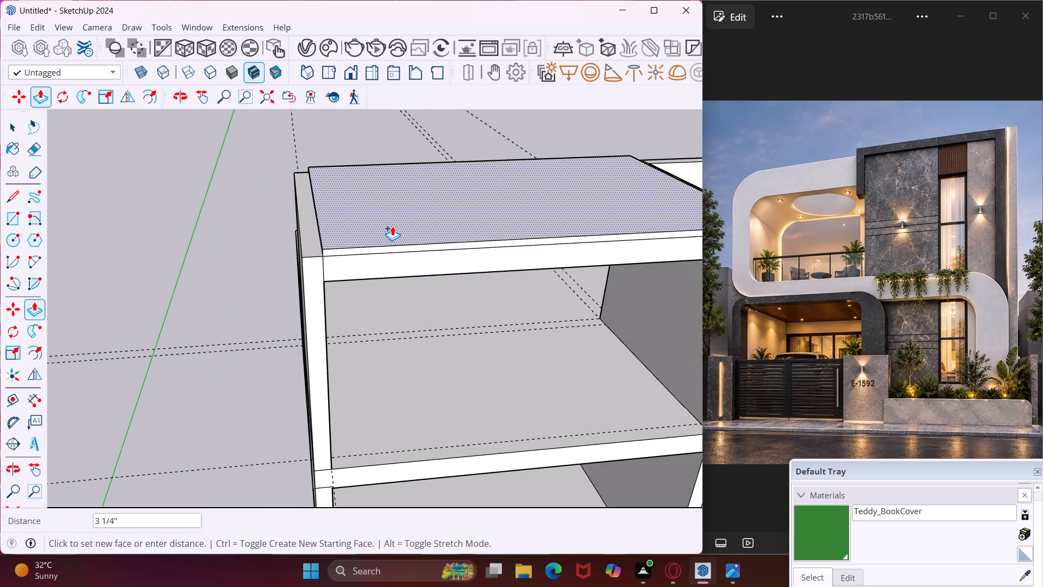
{"action": "type", "text": "6\""}
{"action": "key", "text": "Return"}
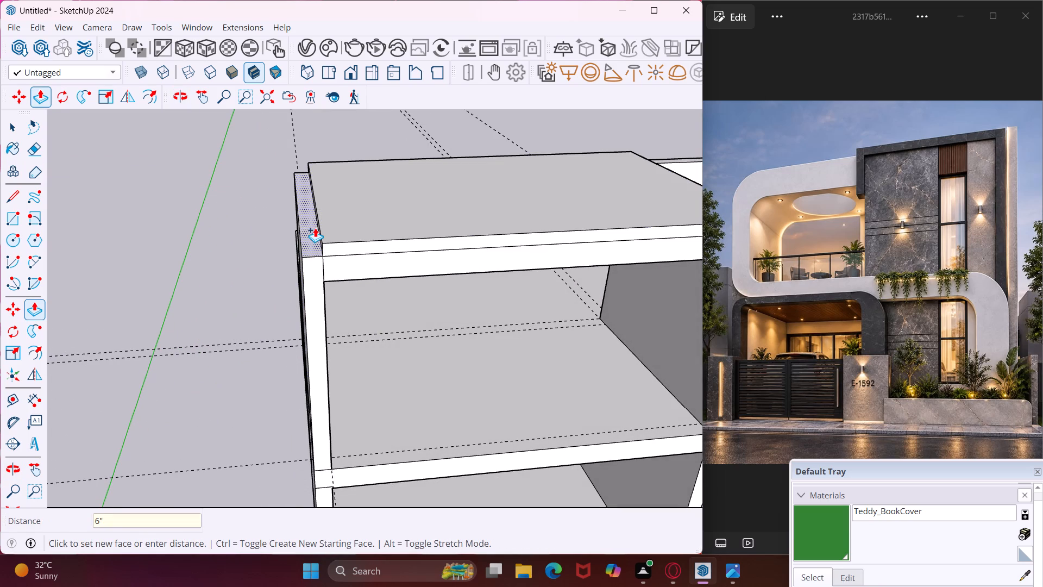
Push/pull the carport-side wall's top strip up 6", flush with the raised balcony roof.
{"action": "left_click", "coordinate": [312, 230]}
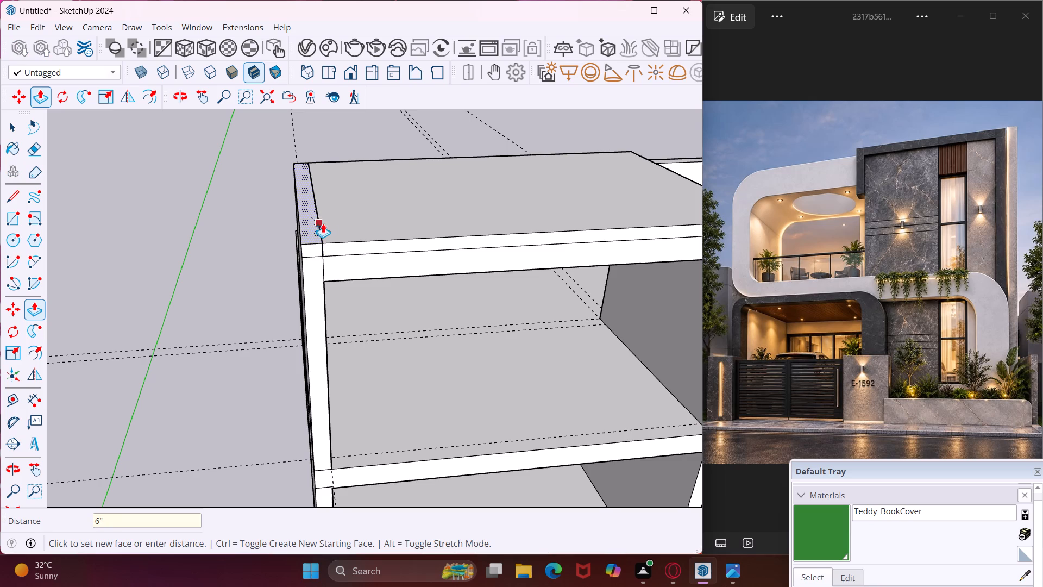
{"action": "left_click", "coordinate": [335, 228]}
{"action": "scroll", "coordinate": [281, 229], "scroll_direction": "down", "scroll_amount": 6}
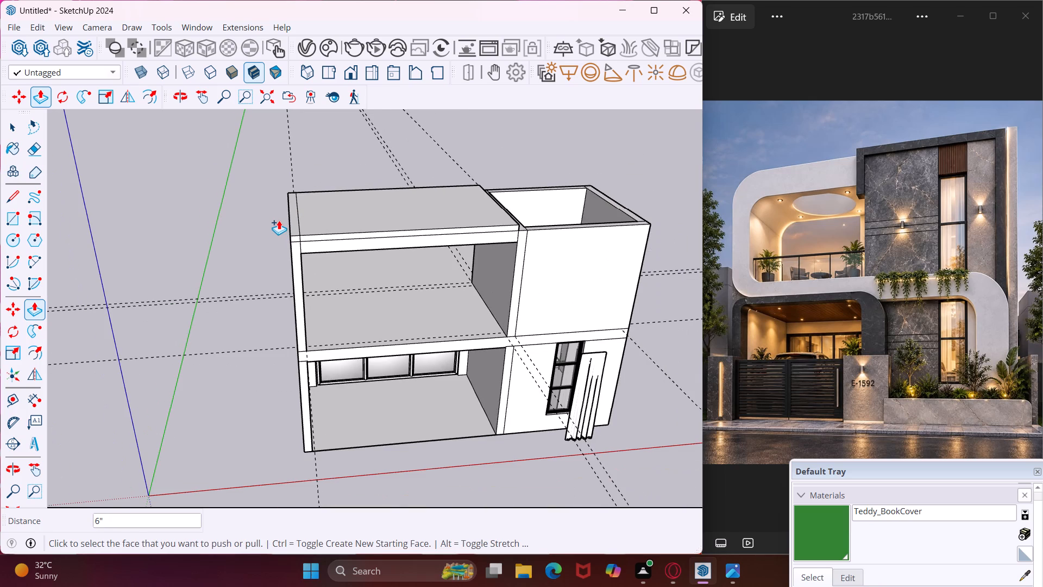
{"action": "key", "text": "Escape"}
{"action": "key", "text": "space"}
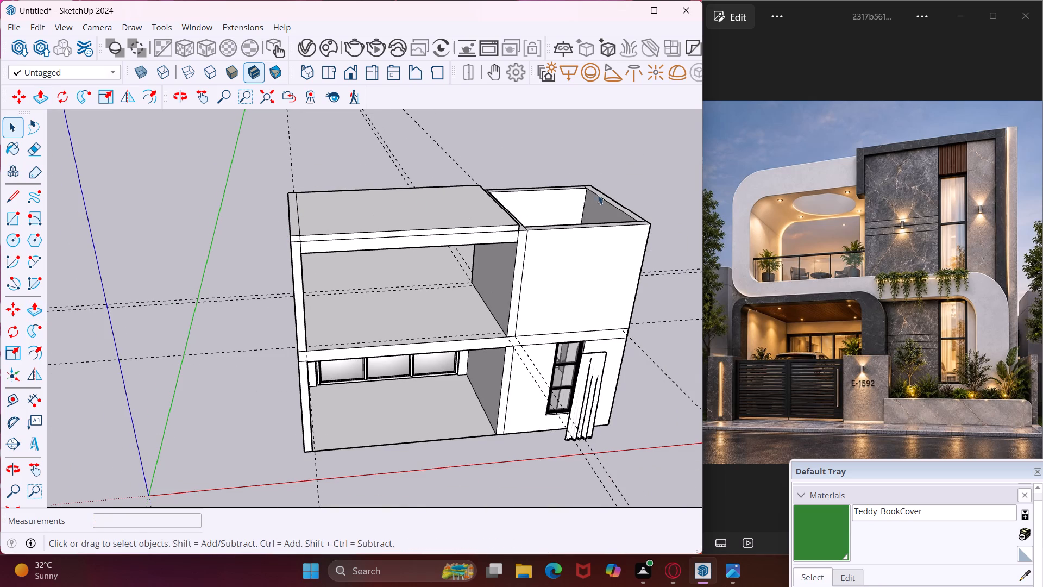
Push/pull the raised roof slab's side edge 11' 6" across the upper room to its outer wall.
{"action": "middle_click_drag", "start_coordinate": [594, 193], "coordinate": [372, 197]}
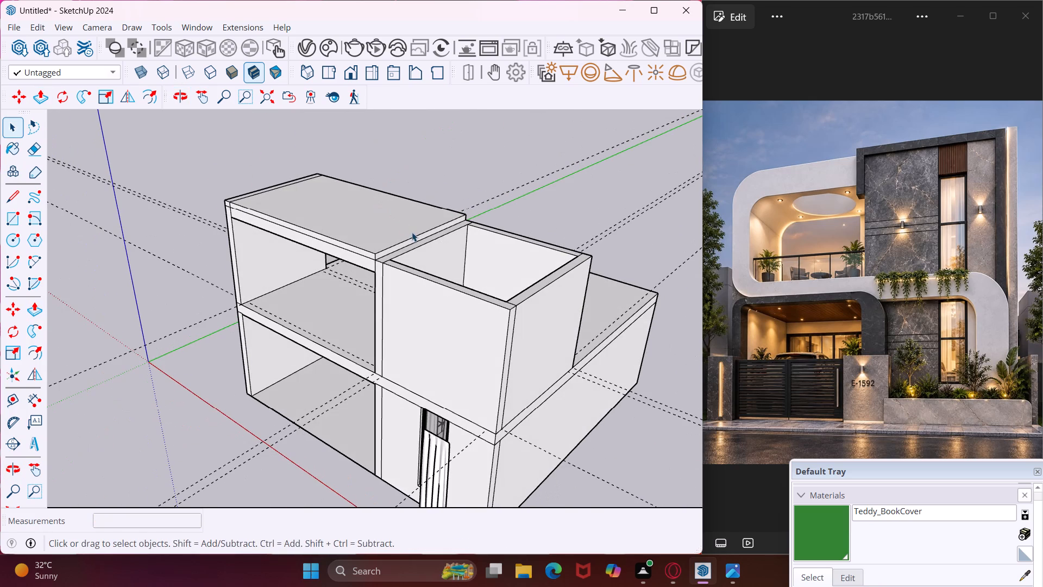
{"action": "scroll", "coordinate": [412, 236], "scroll_direction": "up", "scroll_amount": 8}
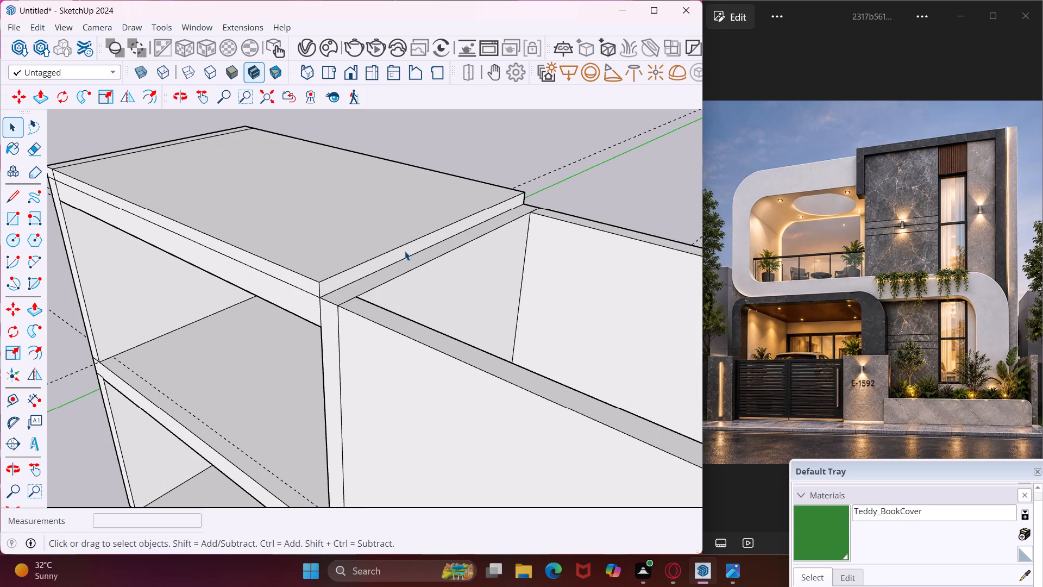
{"action": "left_click", "coordinate": [405, 251]}
{"action": "key", "text": "p"}
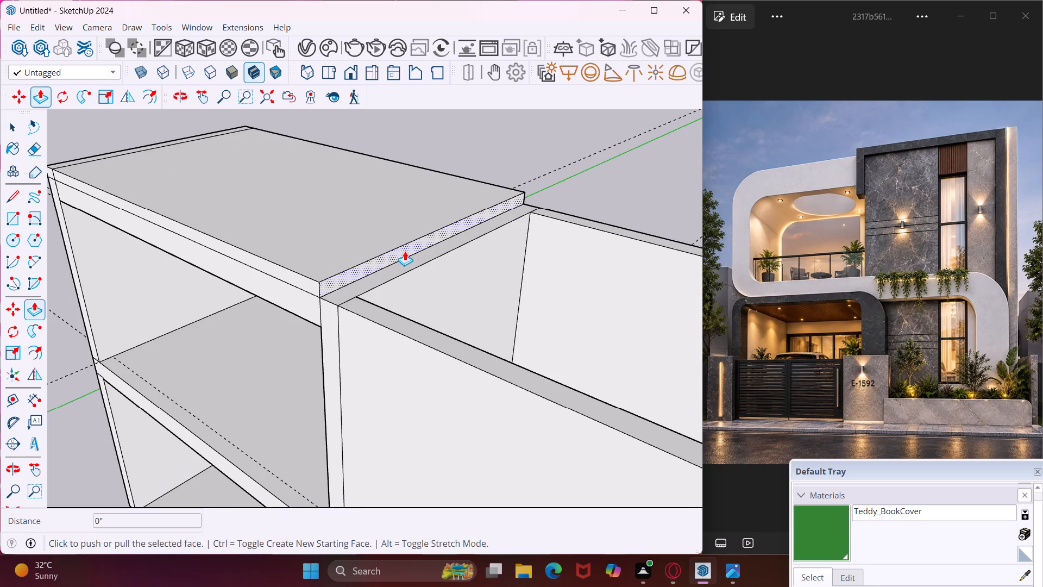
{"action": "left_click", "coordinate": [405, 251]}
{"action": "scroll", "coordinate": [430, 268], "scroll_direction": "down", "scroll_amount": 9}
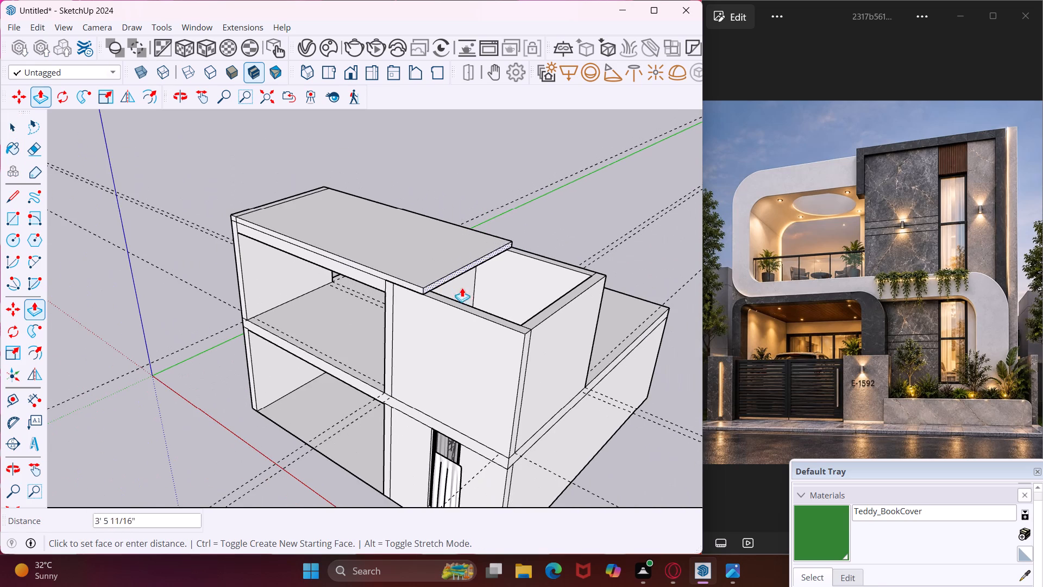
{"action": "left_click", "coordinate": [530, 330]}
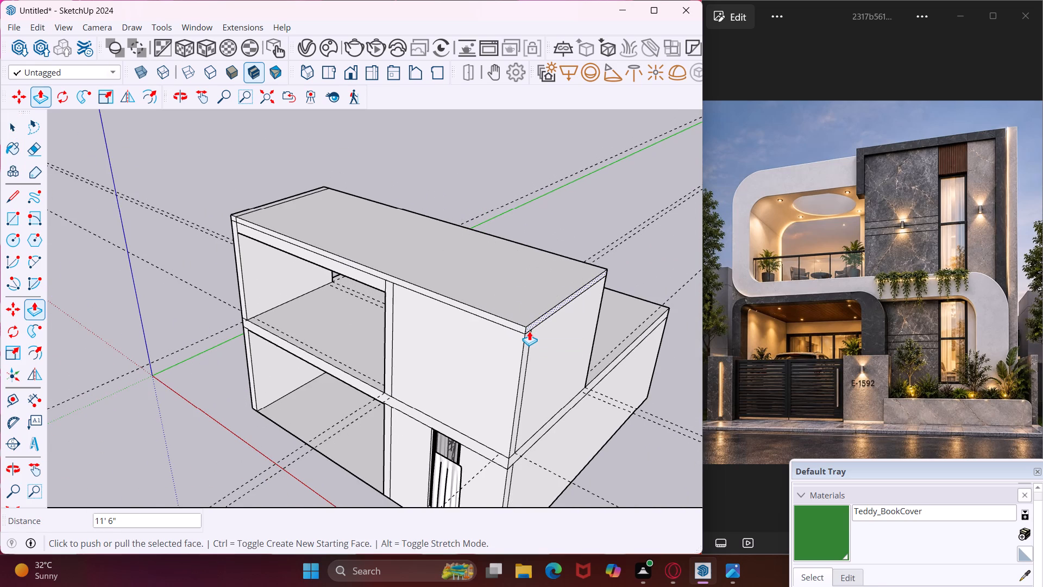
{"action": "key", "text": "Escape"}
{"action": "key", "text": "space"}
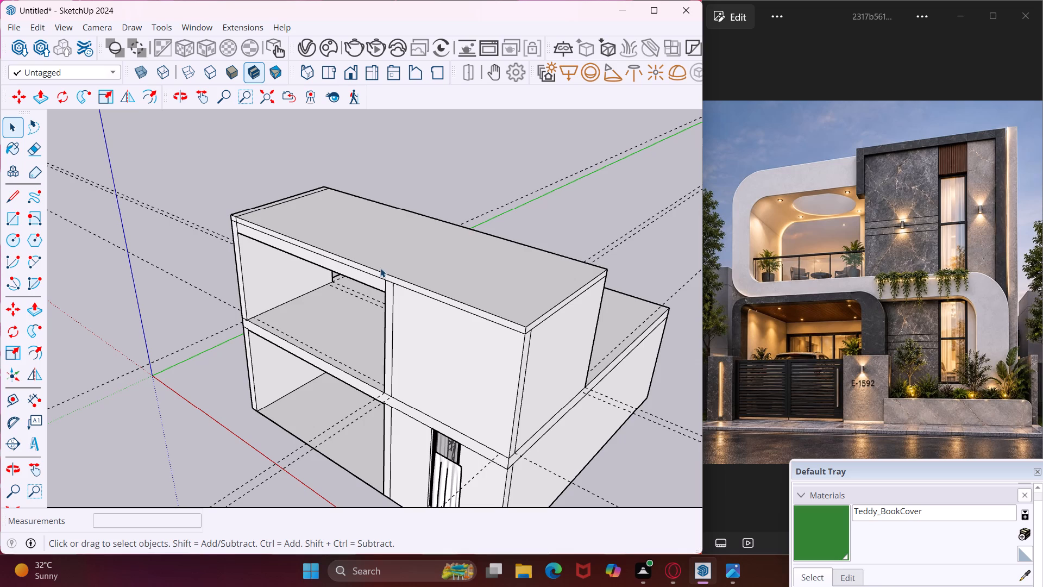
Draw a rectangle about 7 3/4" by 2' 3 7/16" in the balcony opening's top corner, beside the upper room's wall.
{"action": "scroll", "coordinate": [362, 241], "scroll_direction": "up", "scroll_amount": 4}
{"action": "middle_click_drag", "start_coordinate": [362, 242], "coordinate": [398, 250]}
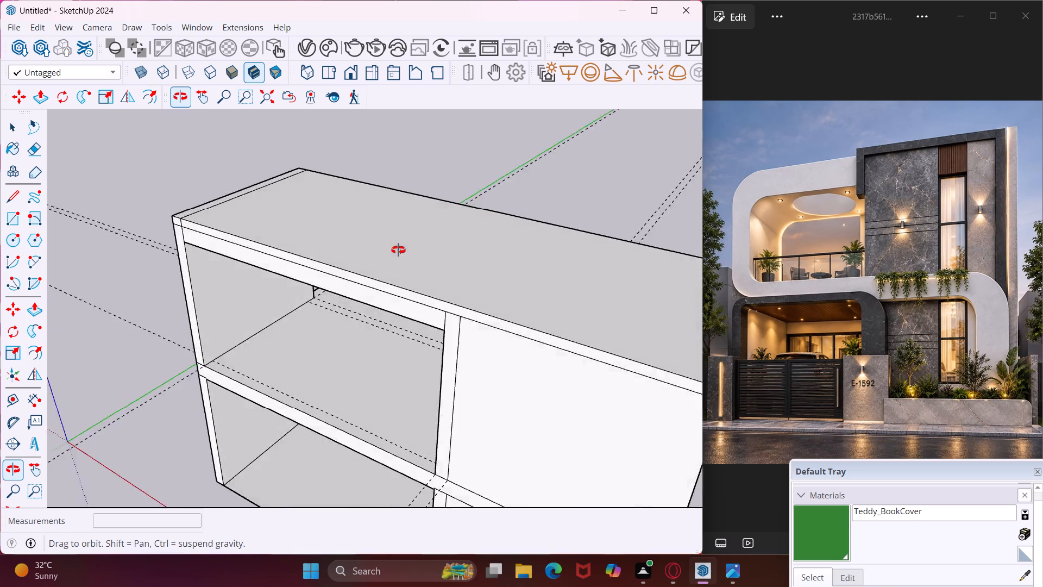
{"action": "middle_click_drag", "start_coordinate": [398, 250], "coordinate": [480, 229]}
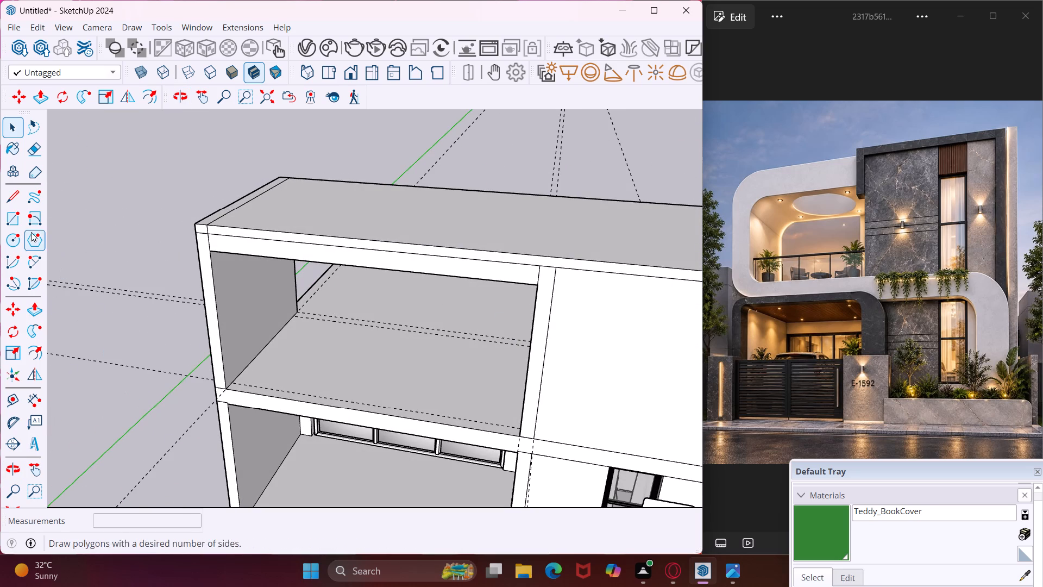
{"action": "left_click", "coordinate": [19, 222]}
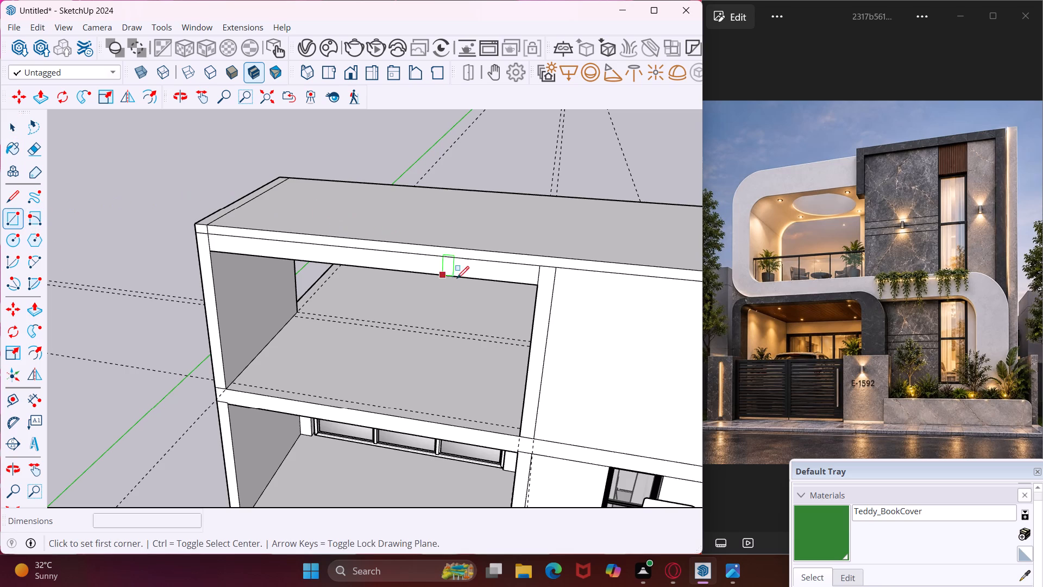
{"action": "scroll", "coordinate": [511, 278], "scroll_direction": "up", "scroll_amount": 8}
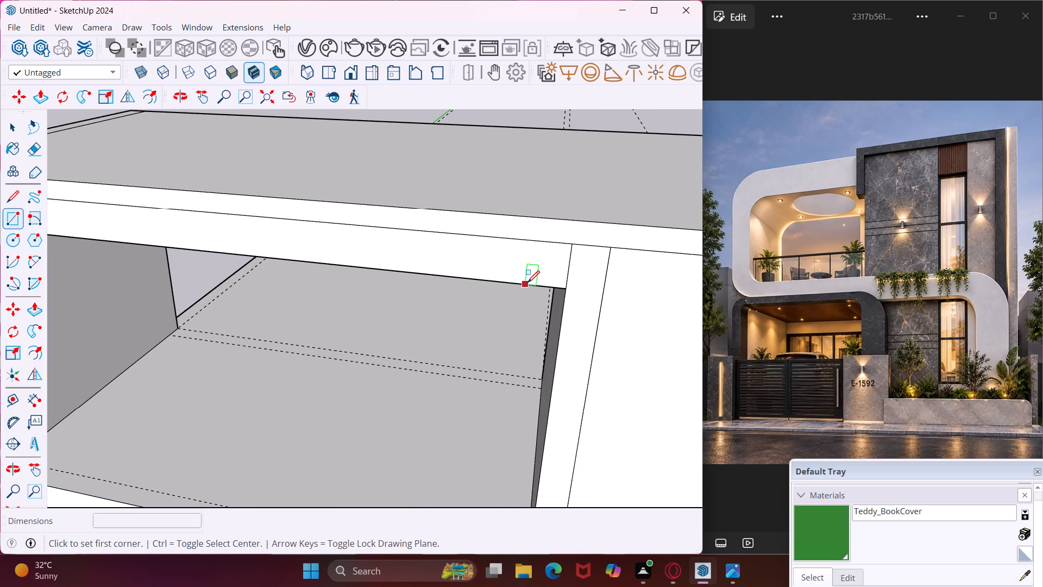
{"action": "left_click", "coordinate": [536, 283]}
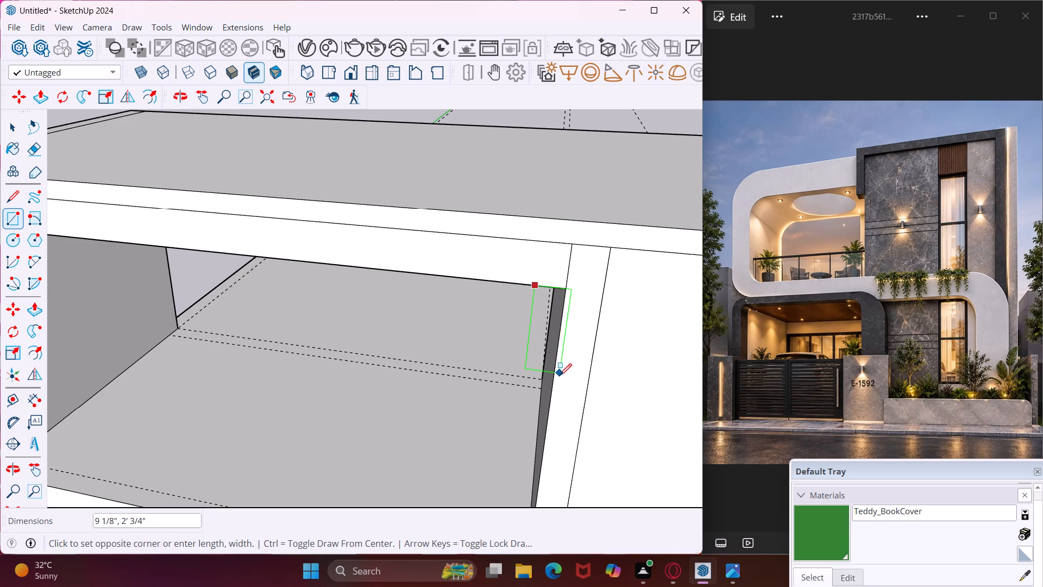
{"action": "scroll", "coordinate": [555, 382], "scroll_direction": "up", "scroll_amount": 1}
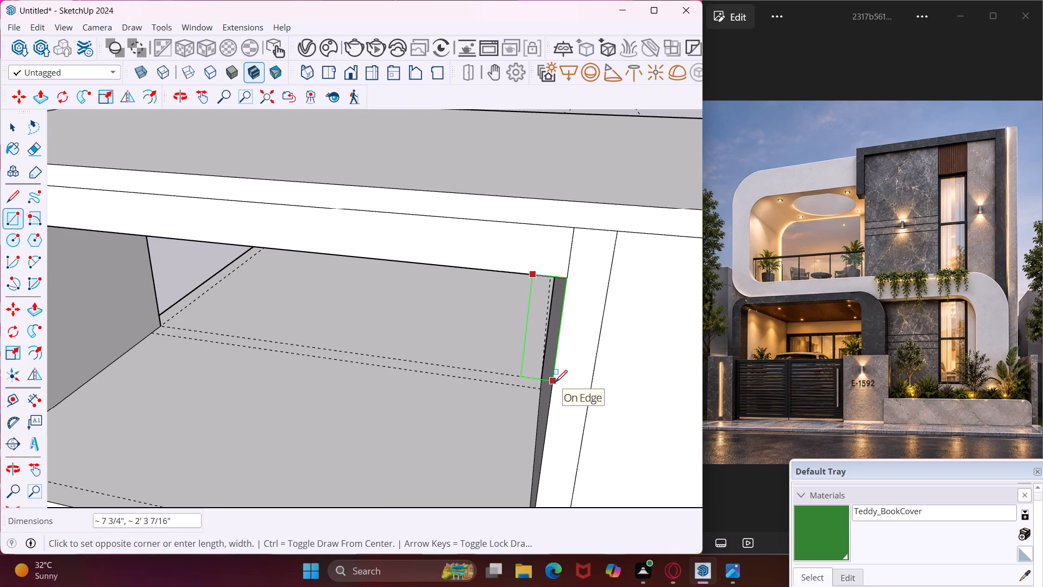
{"action": "left_click", "coordinate": [555, 382]}
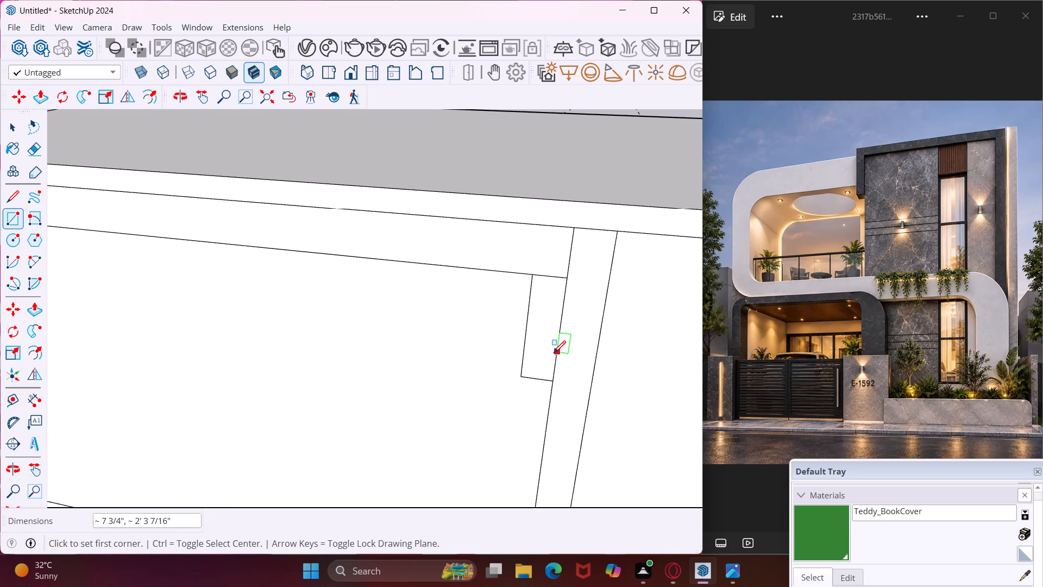
{"action": "key", "text": "Escape"}
Delete the large leftover face filling the balcony opening, keeping the small corner rectangle.
{"action": "key", "text": "space"}
{"action": "left_click", "coordinate": [497, 365]}
{"action": "key", "text": "Delete"}
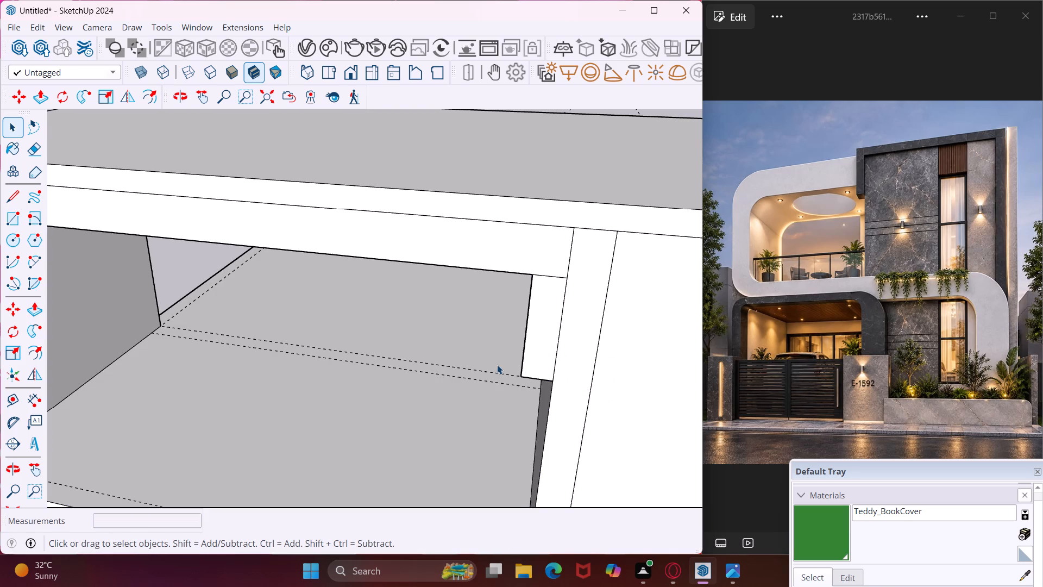
Push/pull the small corner rectangle outward 6" from the front facade.
{"action": "left_click", "coordinate": [538, 329]}
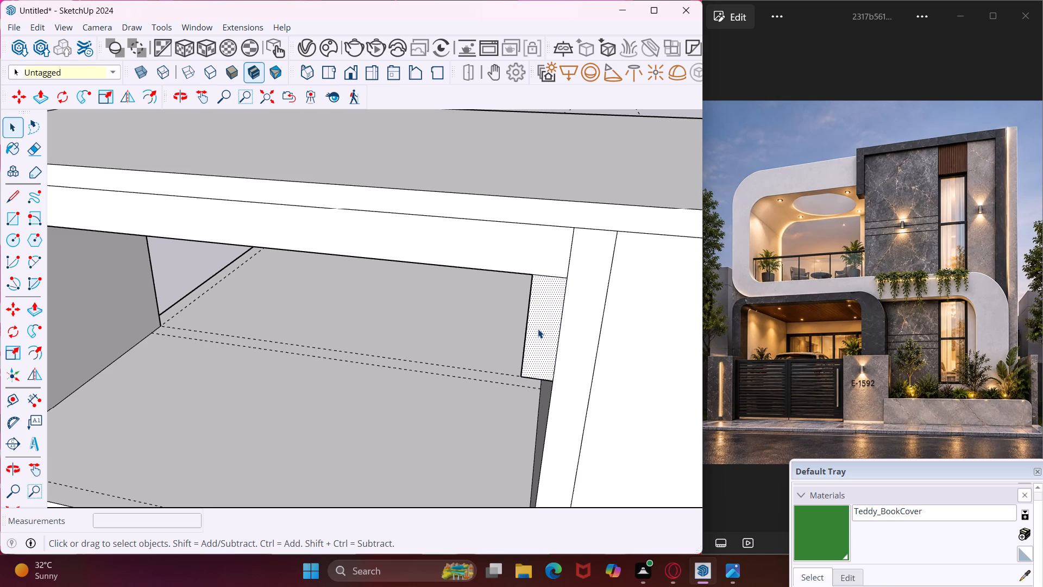
{"action": "middle_click_drag", "start_coordinate": [539, 328], "coordinate": [657, 304]}
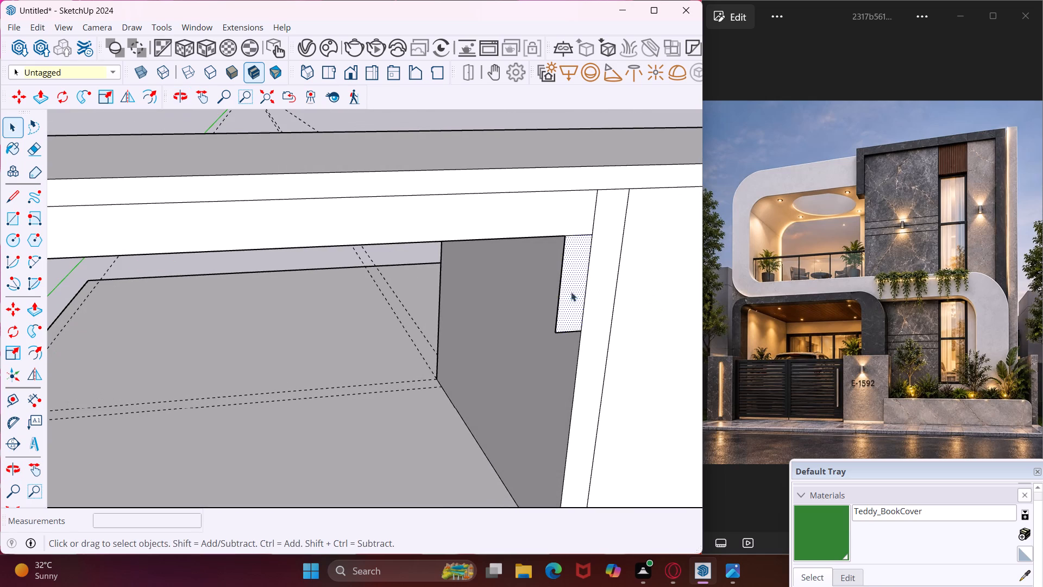
{"action": "key", "text": "p"}
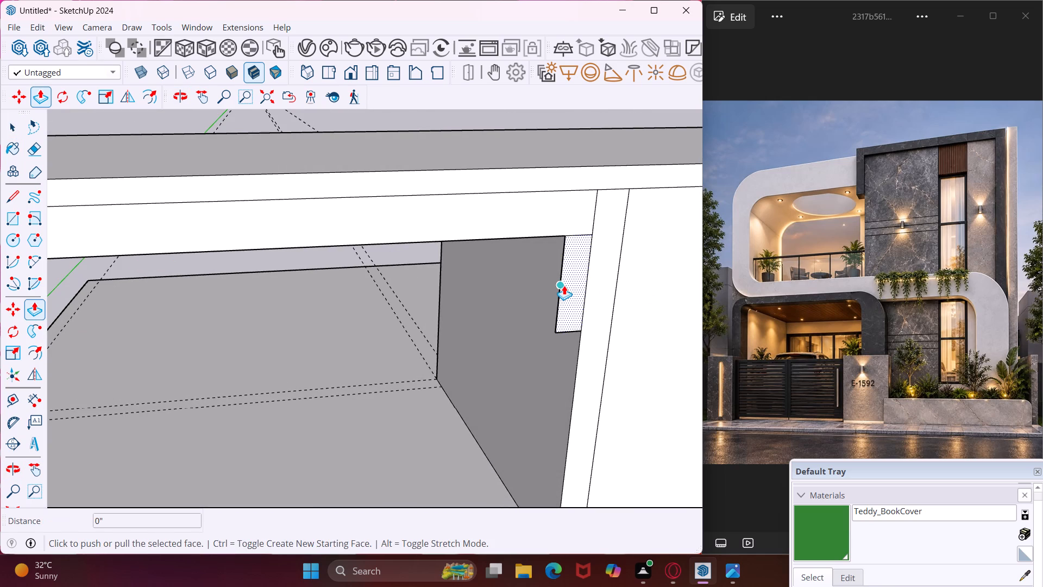
{"action": "left_click", "coordinate": [564, 285]}
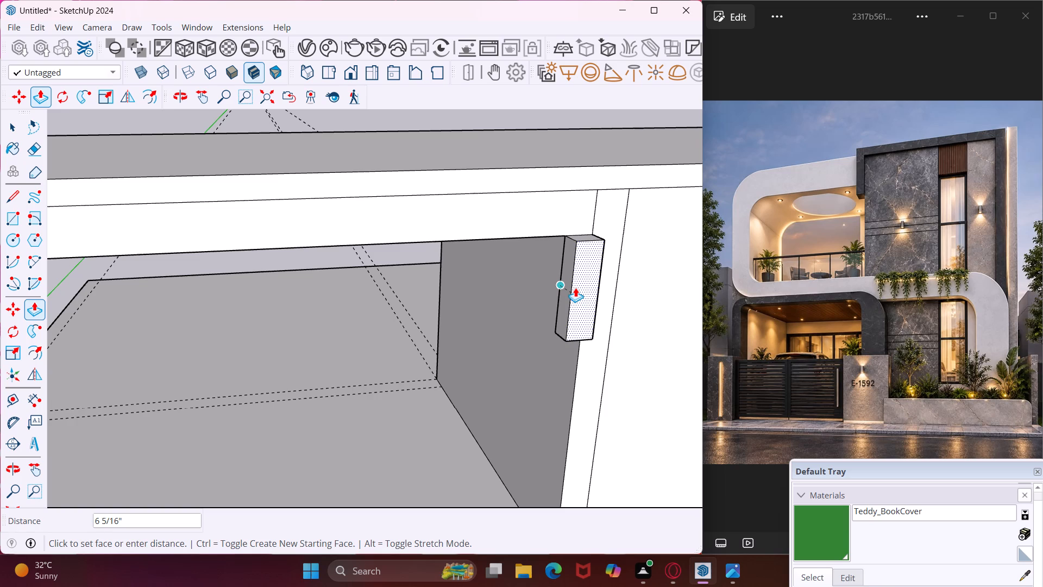
{"action": "type", "text": "6\""}
{"action": "key", "text": "Return"}
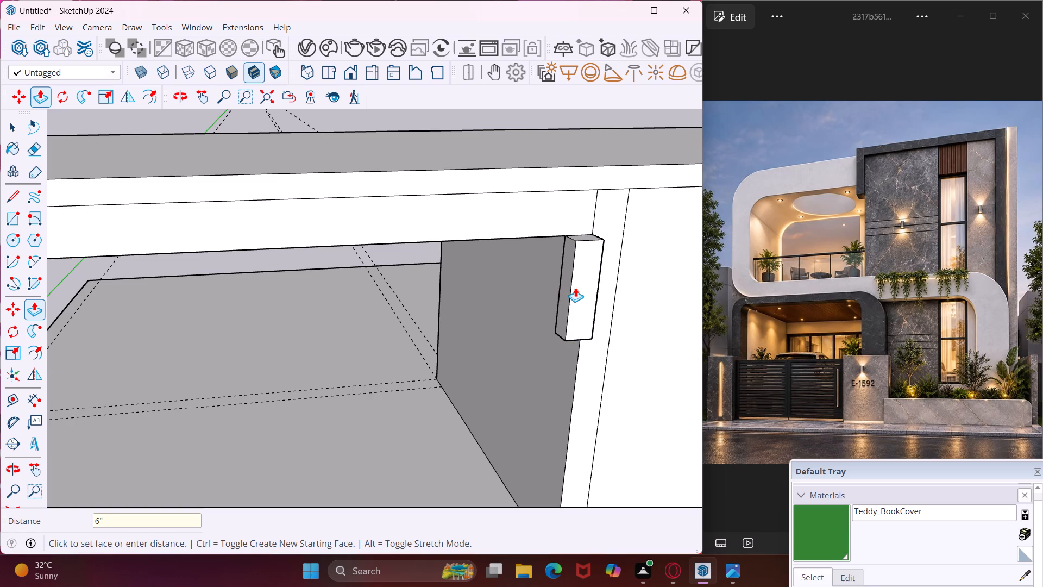
Push/pull the corner block's top face up 1' 6", then raise it about 2" more above the roof.
{"action": "middle_click", "coordinate": [521, 363]}
{"action": "scroll", "coordinate": [521, 363], "scroll_direction": "up", "scroll_amount": 1}
{"action": "middle_click_drag", "start_coordinate": [577, 259], "coordinate": [549, 291]}
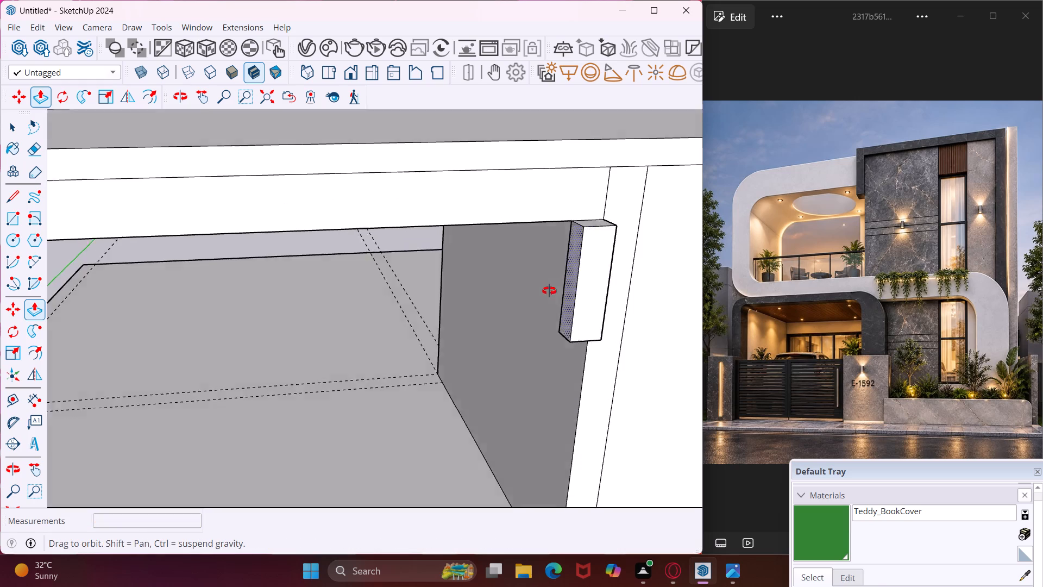
{"action": "middle_click_drag", "start_coordinate": [549, 291], "coordinate": [501, 324]}
{"action": "scroll", "coordinate": [596, 279], "scroll_direction": "up", "scroll_amount": 4}
{"action": "left_click", "coordinate": [592, 284]}
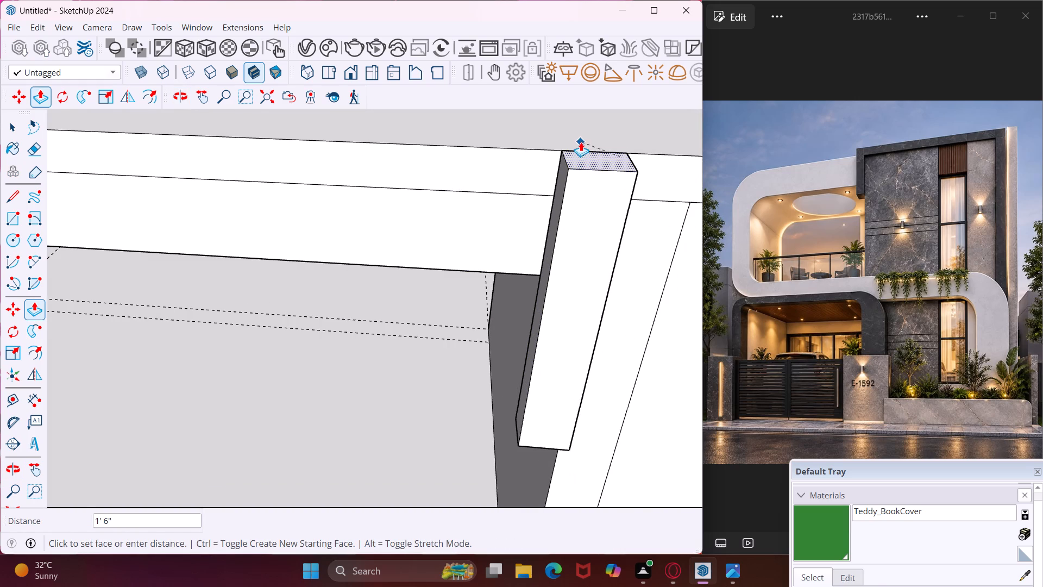
{"action": "left_click", "coordinate": [581, 136]}
{"action": "left_click", "coordinate": [604, 153]}
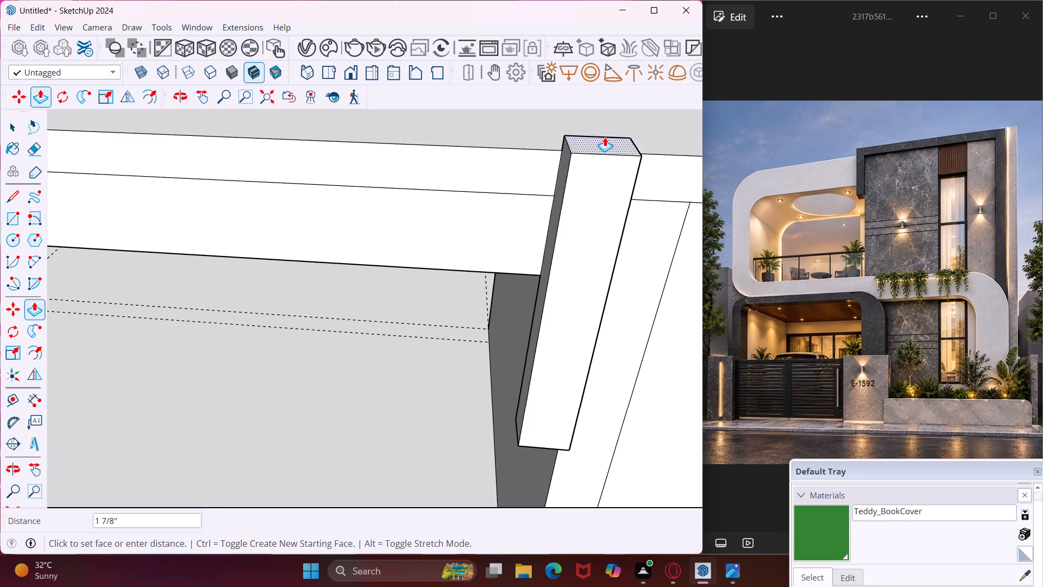
{"action": "left_click", "coordinate": [605, 136]}
{"action": "middle_click_drag", "start_coordinate": [659, 152], "coordinate": [555, 157]}
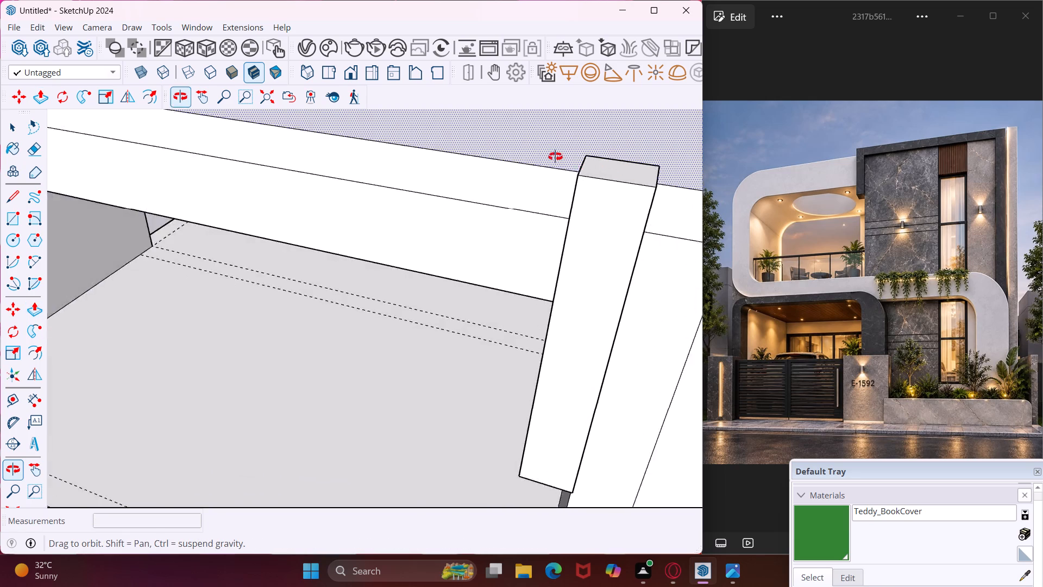
{"action": "middle_click_drag", "start_coordinate": [555, 157], "coordinate": [469, 151]}
{"action": "scroll", "coordinate": [477, 153], "scroll_direction": "up", "scroll_amount": 1}
{"action": "scroll", "coordinate": [468, 150], "scroll_direction": "down", "scroll_amount": 3}
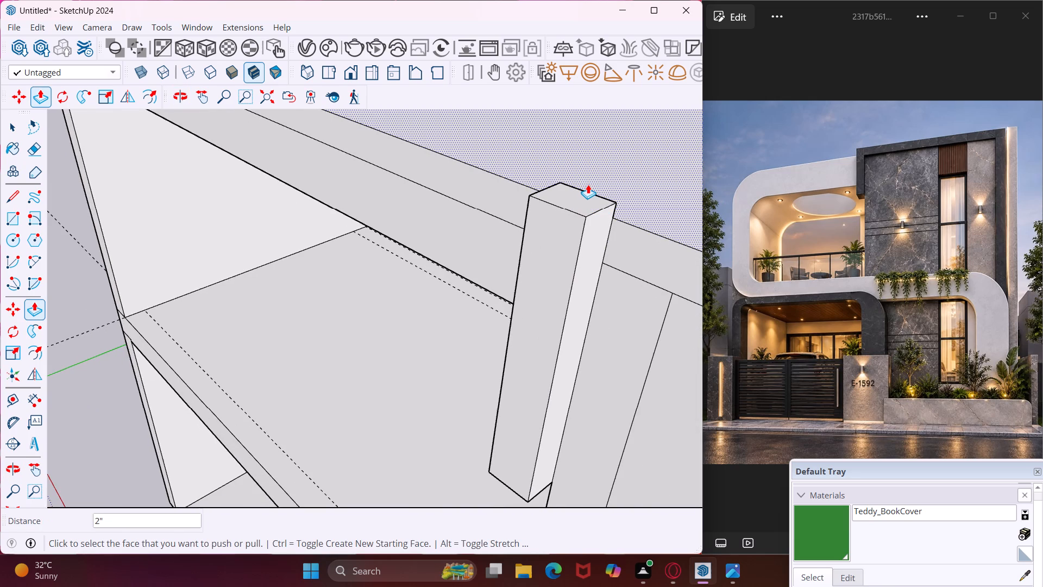
{"action": "key", "text": "Escape"}
{"action": "key", "text": "space"}
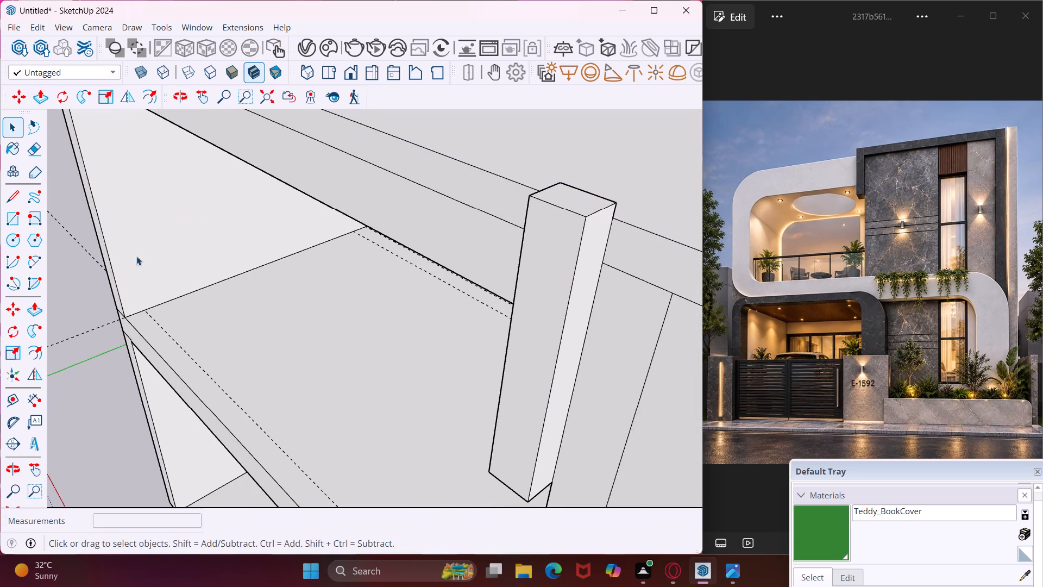
Draw a 6" line across the block's side face toward the upper room, marking off its upper part.
{"action": "left_click", "coordinate": [12, 198]}
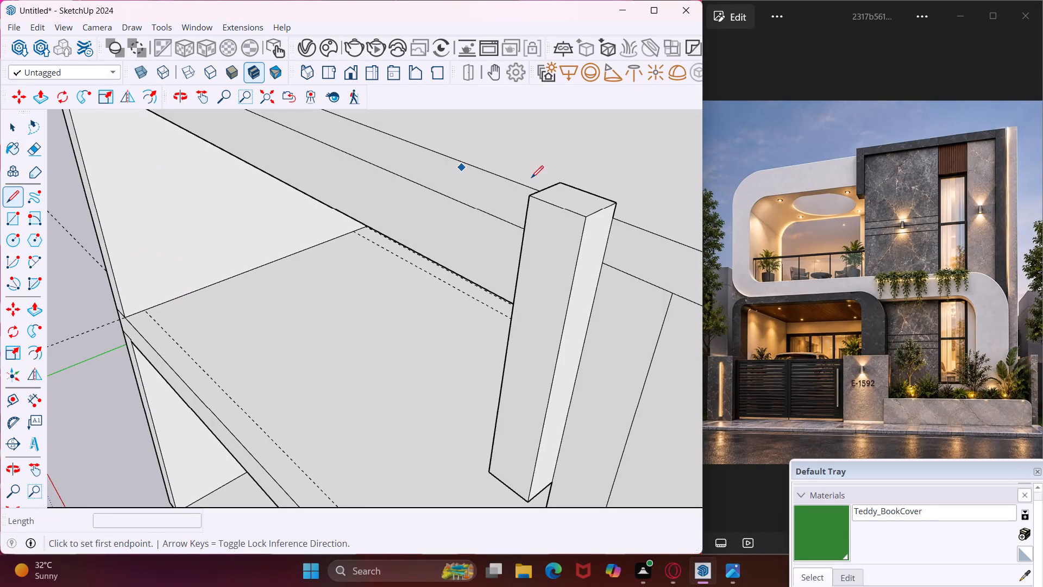
{"action": "left_click", "coordinate": [602, 254]}
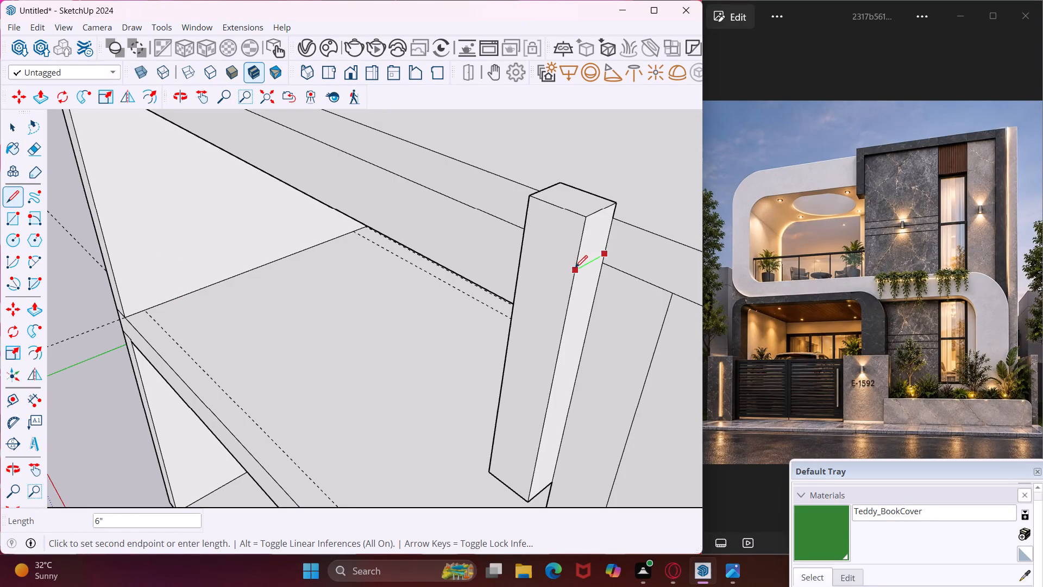
{"action": "left_click", "coordinate": [575, 267]}
{"action": "key", "text": "Escape"}
Push/pull the marked-off upper side face about 10' 9" along the roof's front edge, across the upper room.
{"action": "key", "text": "space"}
{"action": "left_click", "coordinate": [587, 237]}
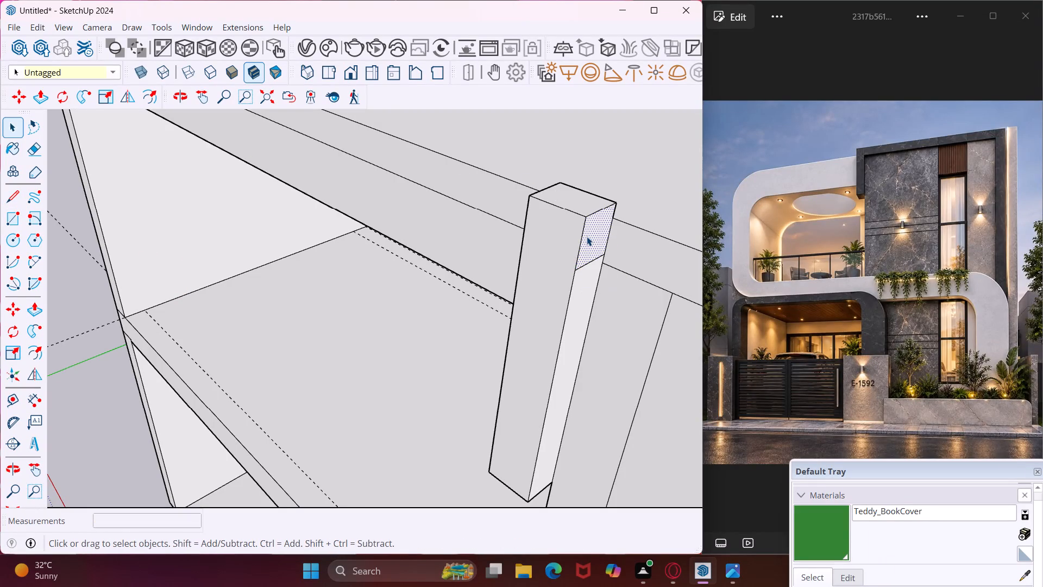
{"action": "key", "text": "p"}
{"action": "left_click", "coordinate": [587, 236]}
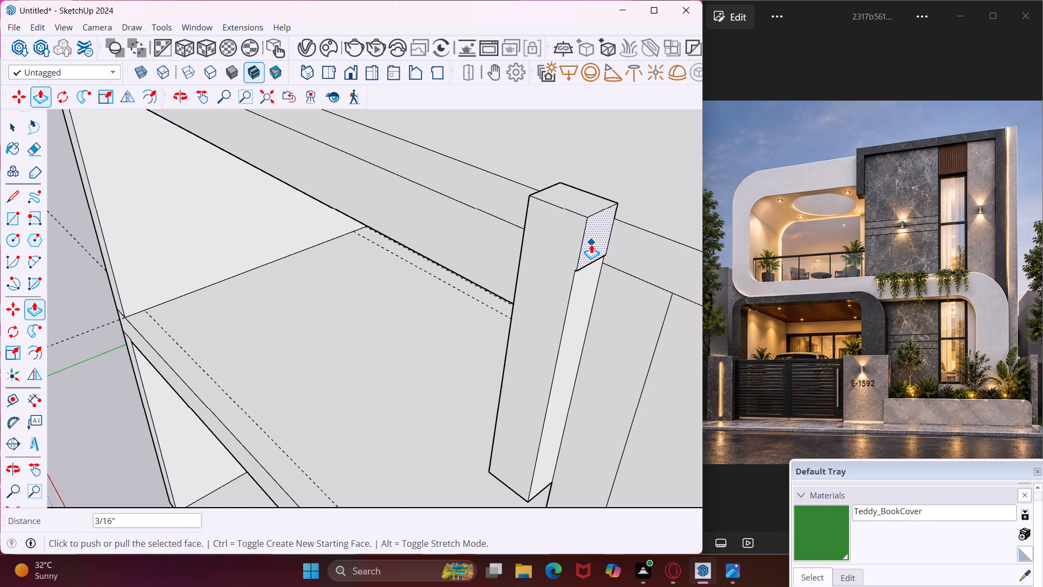
{"action": "scroll", "coordinate": [591, 244], "scroll_direction": "down", "scroll_amount": 5}
{"action": "key", "text": "Escape"}
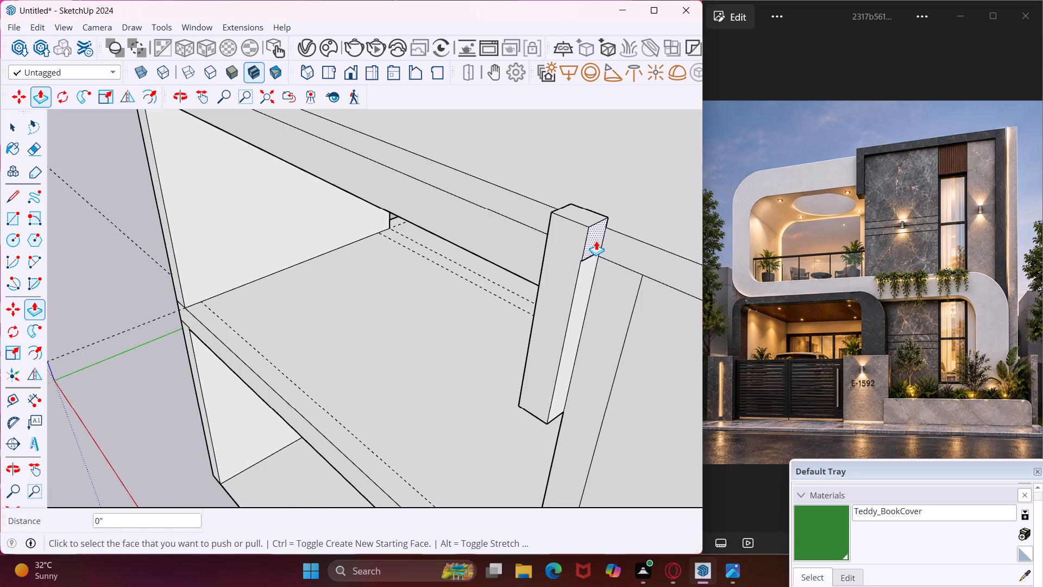
{"action": "left_click", "coordinate": [594, 237]}
{"action": "scroll", "coordinate": [599, 246], "scroll_direction": "down", "scroll_amount": 9}
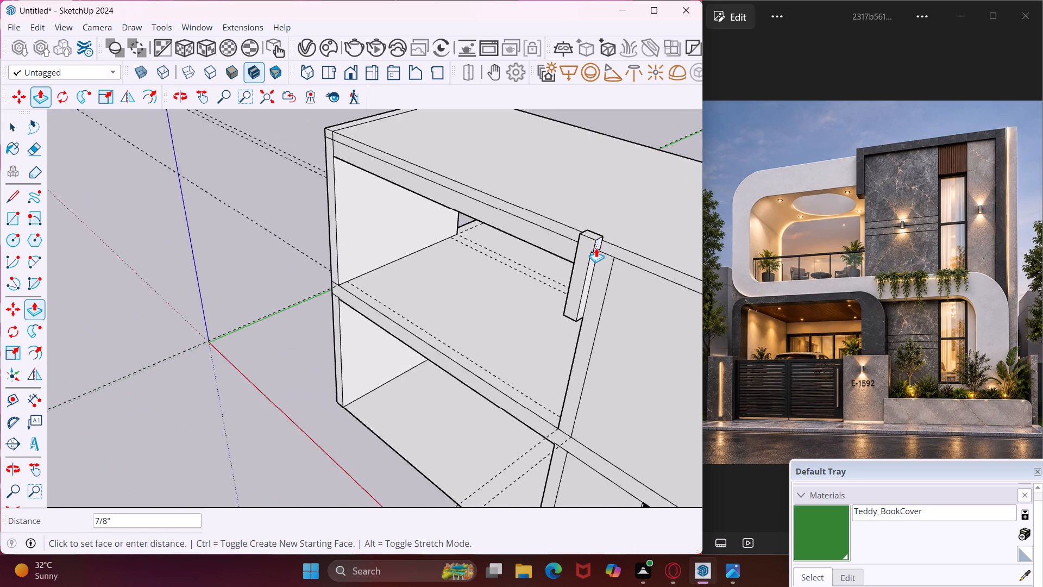
{"action": "scroll", "coordinate": [596, 248], "scroll_direction": "down", "scroll_amount": 20}
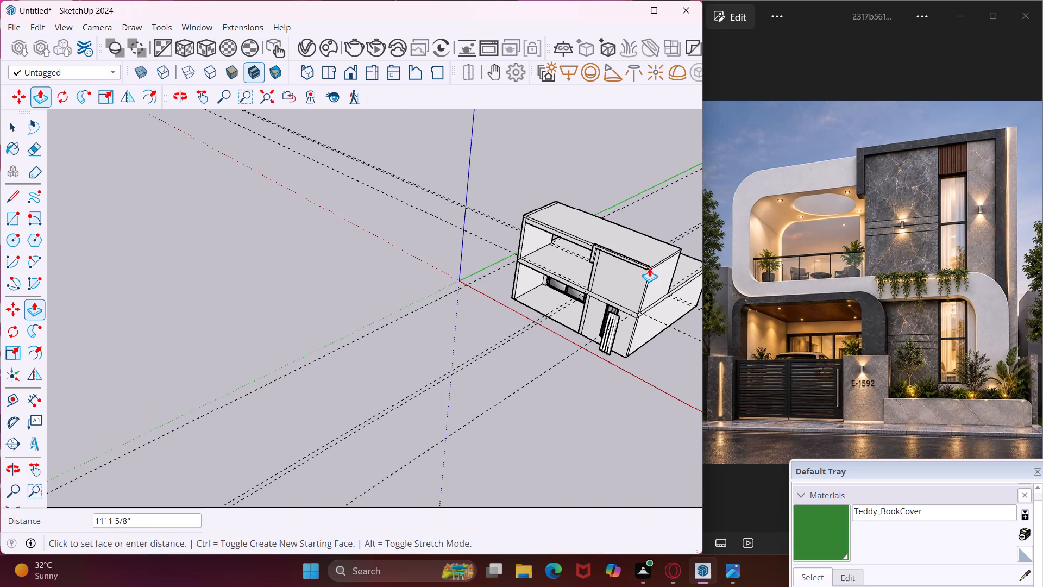
{"action": "scroll", "coordinate": [650, 267], "scroll_direction": "up", "scroll_amount": 16}
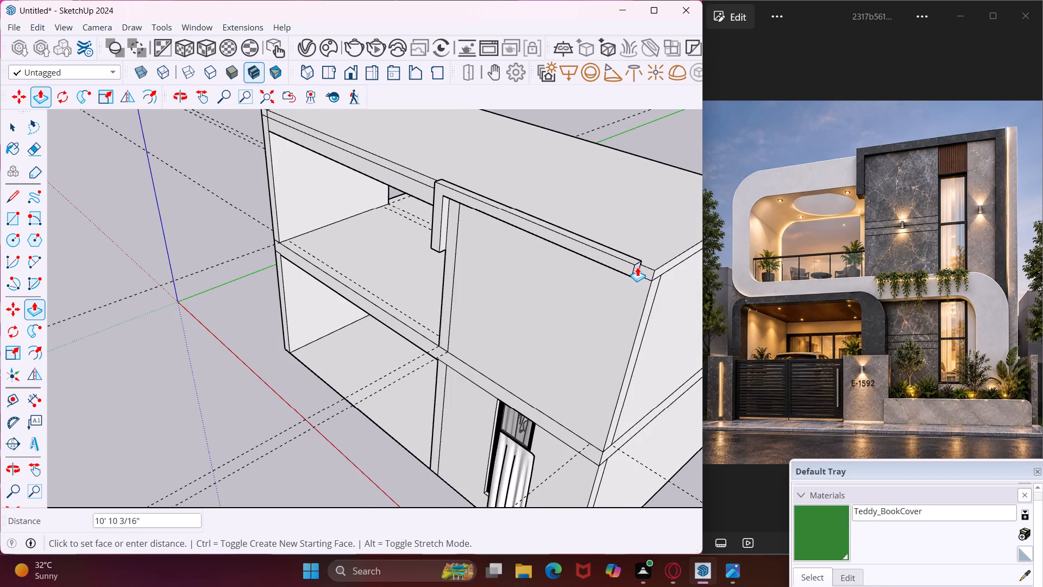
{"action": "left_click", "coordinate": [636, 266]}
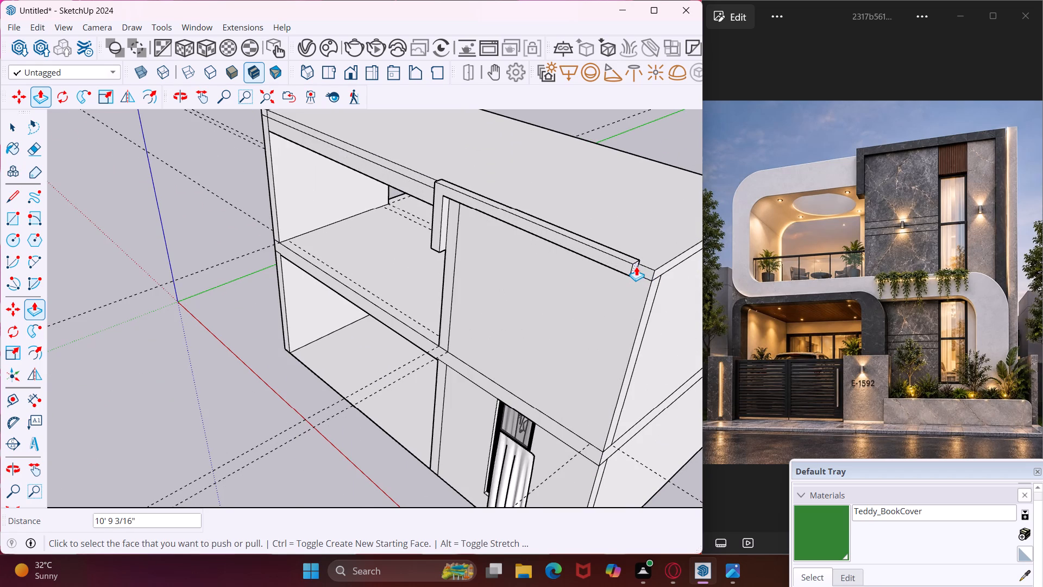
{"action": "key", "text": "Escape"}
{"action": "key", "text": "space"}
Push/pull the inner face of the balcony's outer side wall inward about 5 1/4" to thicken the wall.
{"action": "middle_click_drag", "start_coordinate": [621, 278], "coordinate": [667, 252]}
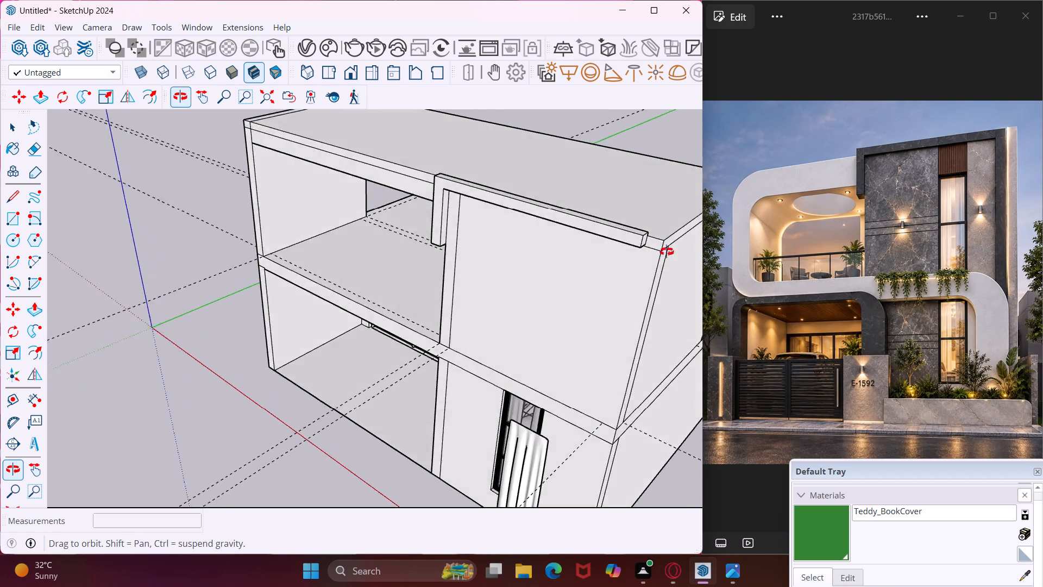
{"action": "middle_click_drag", "start_coordinate": [667, 252], "coordinate": [712, 172]}
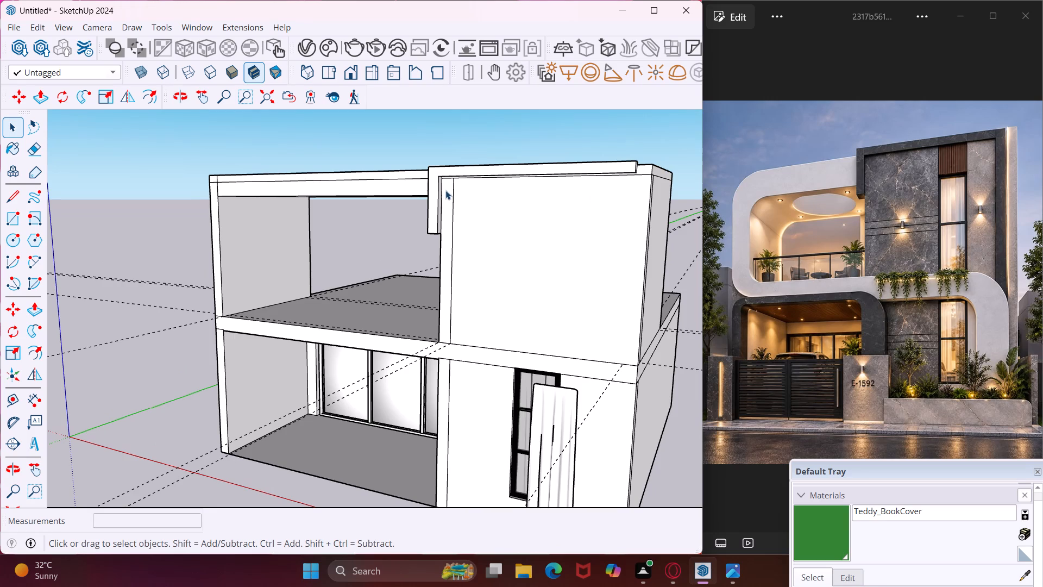
{"action": "scroll", "coordinate": [378, 171], "scroll_direction": "up", "scroll_amount": 4}
{"action": "middle_click_drag", "start_coordinate": [378, 171], "coordinate": [385, 171]}
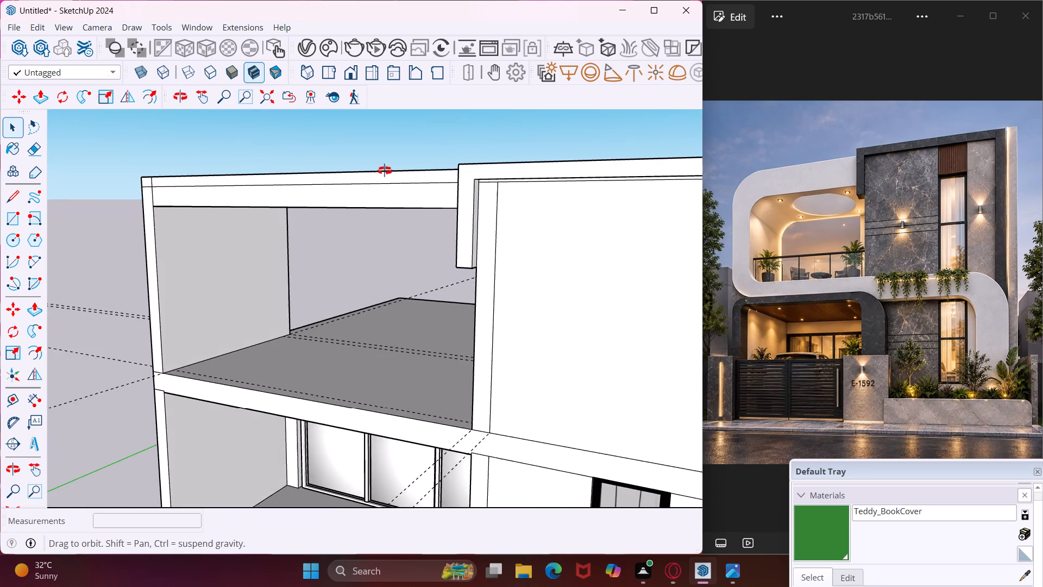
{"action": "middle_click_drag", "start_coordinate": [385, 171], "coordinate": [491, 115]}
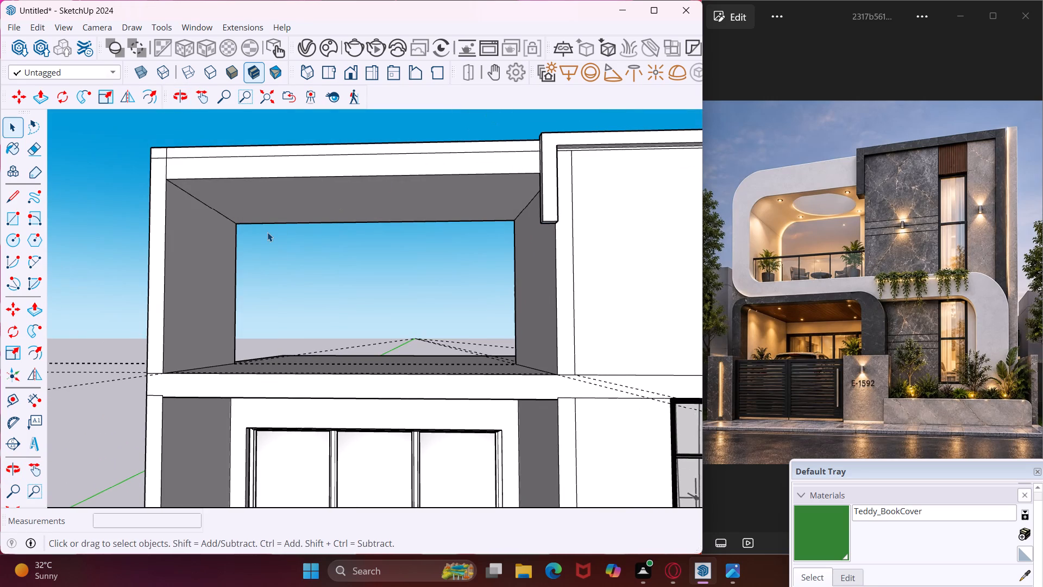
{"action": "scroll", "coordinate": [267, 232], "scroll_direction": "up", "scroll_amount": 4}
{"action": "scroll", "coordinate": [180, 278], "scroll_direction": "down", "scroll_amount": 4}
{"action": "left_click", "coordinate": [168, 293]}
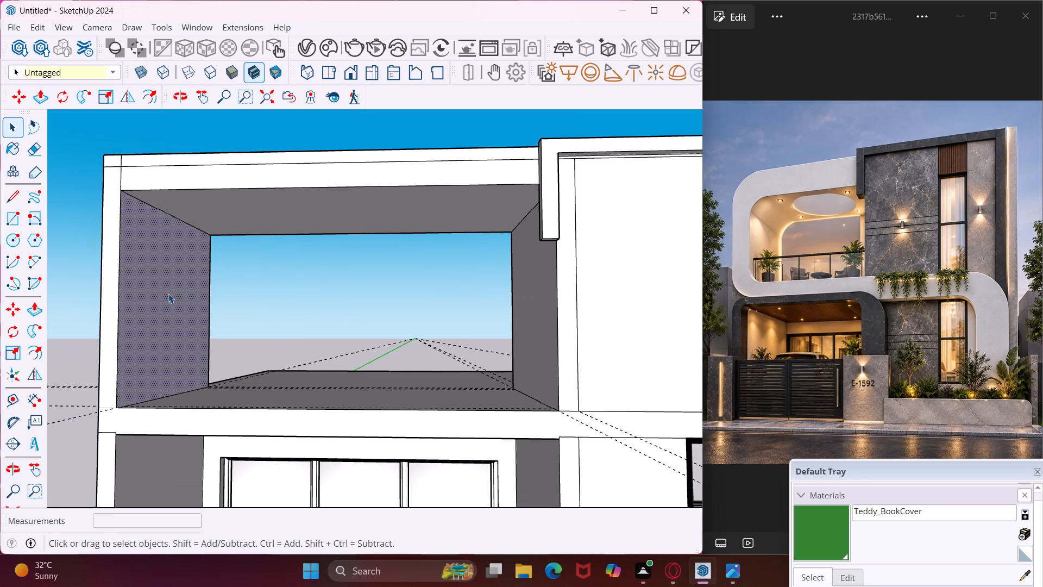
{"action": "key", "text": "p"}
{"action": "left_click", "coordinate": [168, 293]}
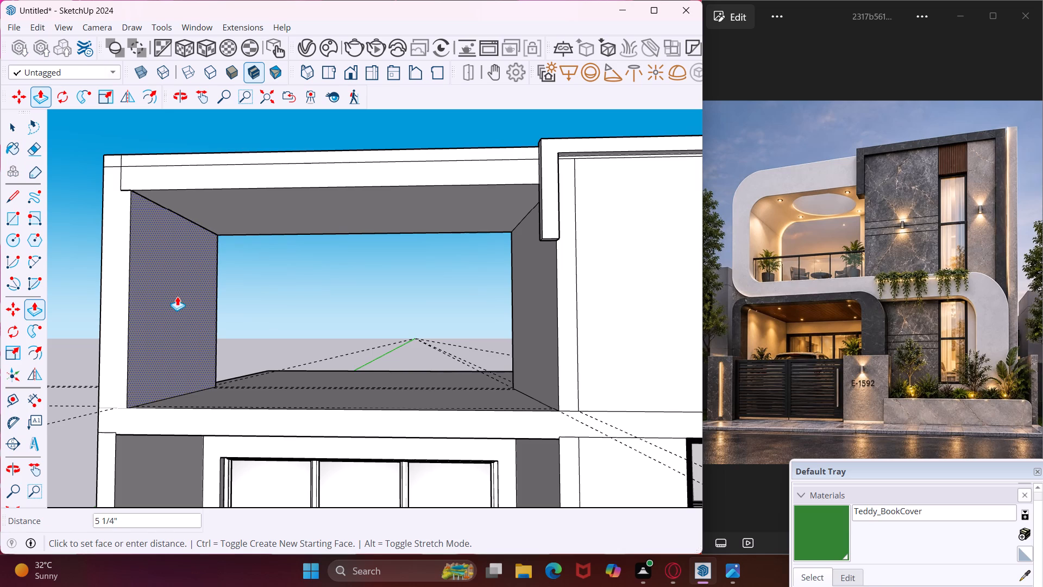
{"action": "left_click", "coordinate": [177, 296]}
{"action": "key", "text": "Escape"}
{"action": "key", "text": "space"}
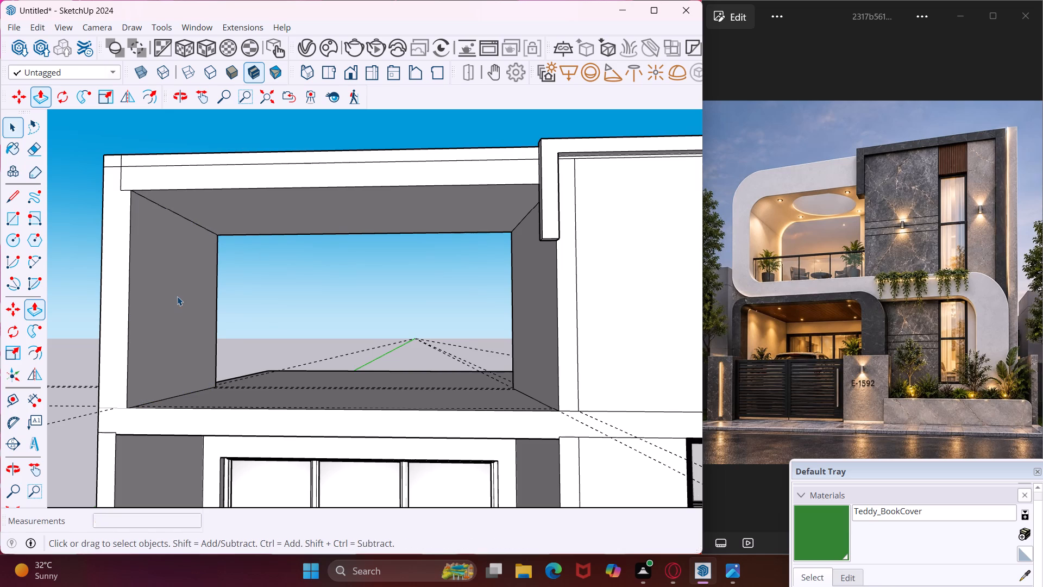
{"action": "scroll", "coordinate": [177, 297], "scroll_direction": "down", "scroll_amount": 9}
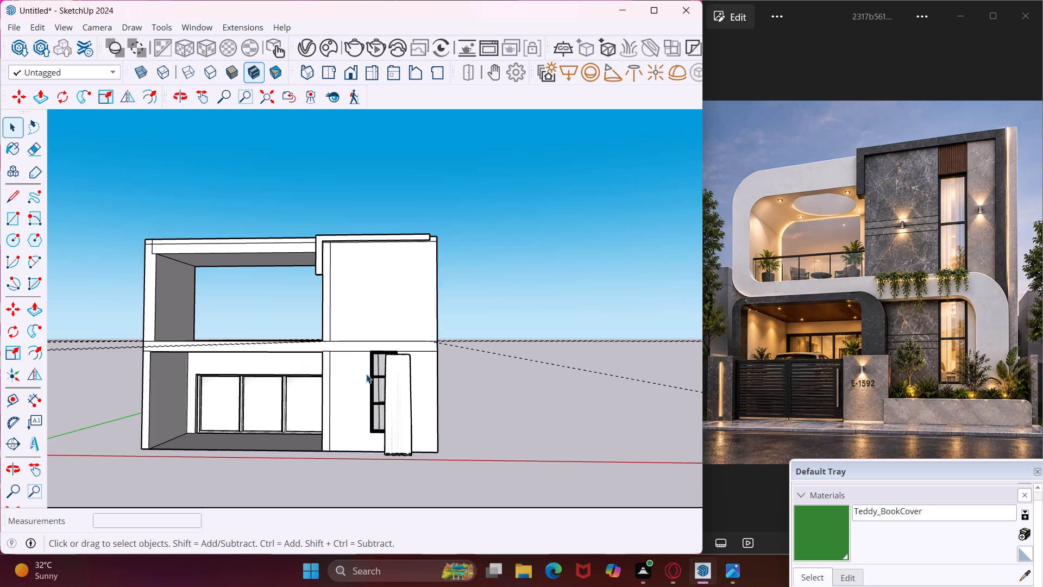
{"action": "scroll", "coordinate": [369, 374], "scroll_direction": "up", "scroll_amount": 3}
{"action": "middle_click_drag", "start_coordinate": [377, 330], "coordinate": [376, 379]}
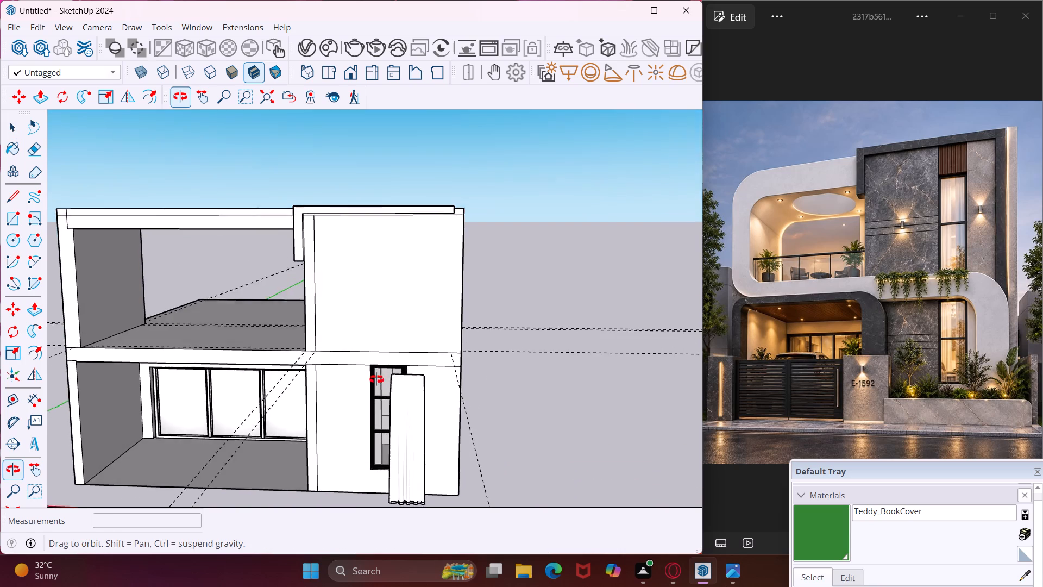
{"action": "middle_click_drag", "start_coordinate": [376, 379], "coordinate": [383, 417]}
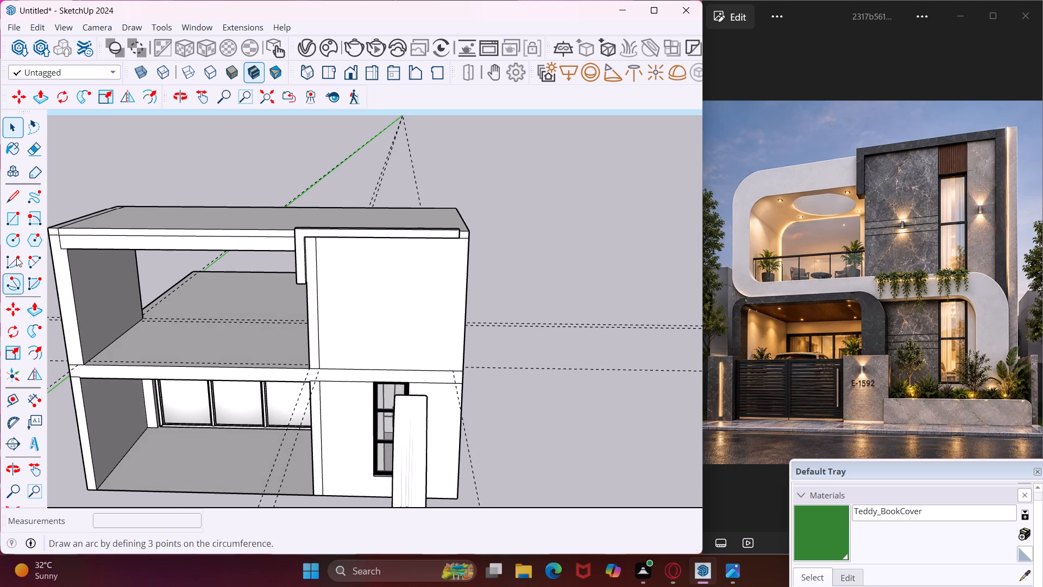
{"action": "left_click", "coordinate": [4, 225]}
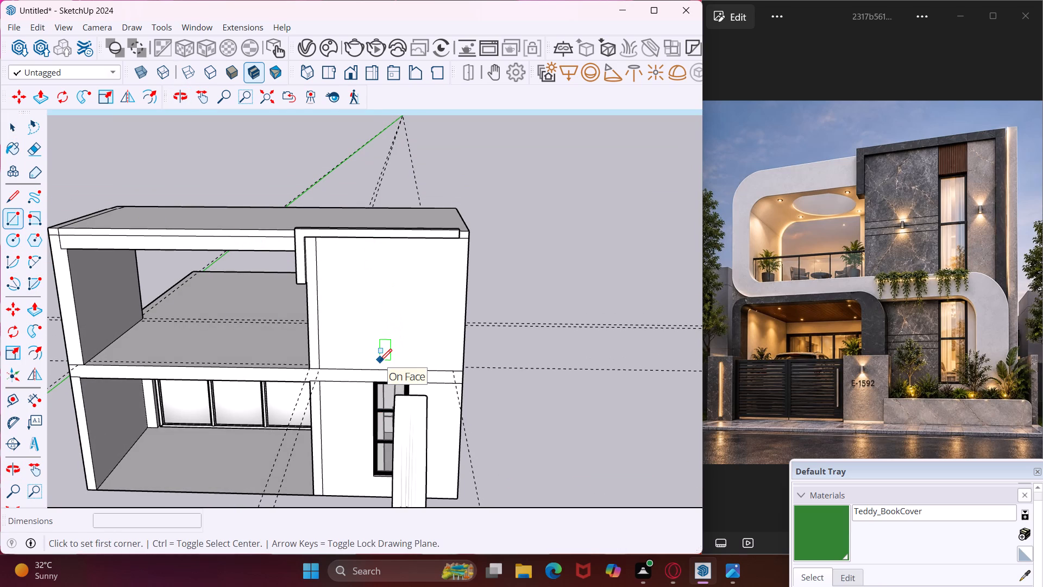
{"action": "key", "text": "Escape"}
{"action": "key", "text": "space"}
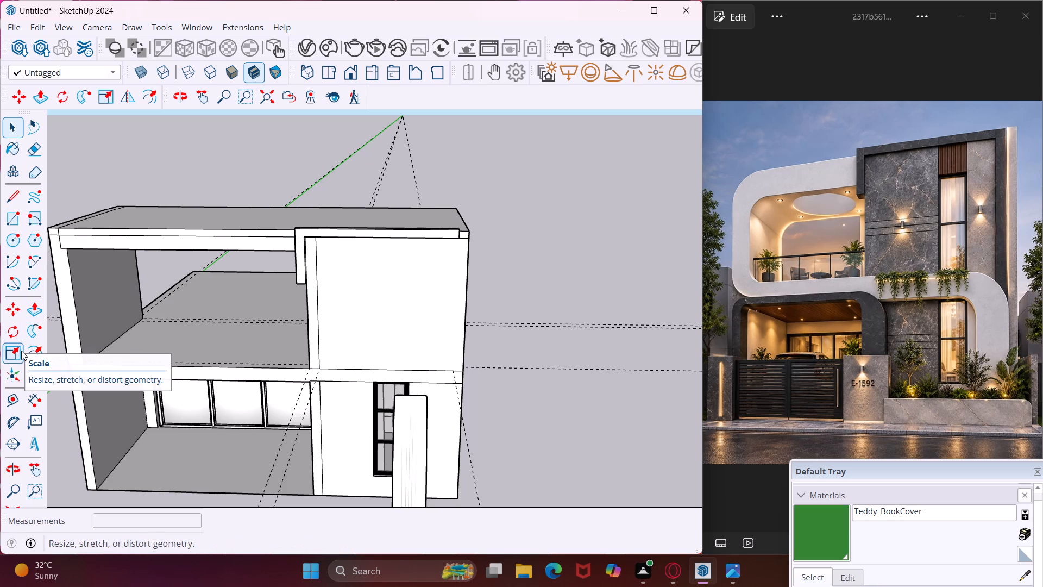
Place two vertical guides on the upper room's front face above the ground-floor window, one about 4' 1" from the strip's edge, the other 2' 8 3/16" further.
{"action": "left_click", "coordinate": [10, 394]}
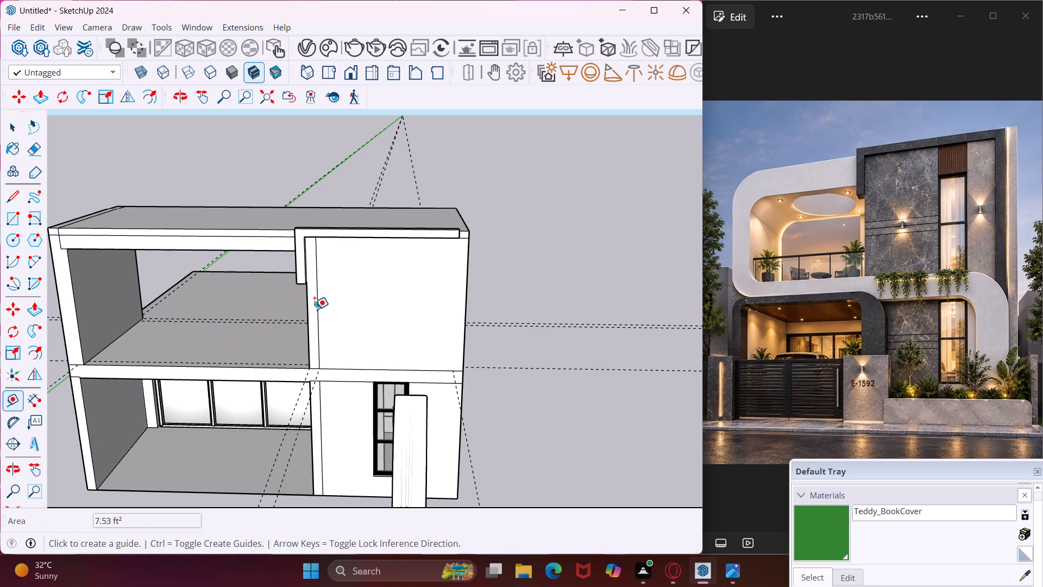
{"action": "left_click", "coordinate": [315, 308]}
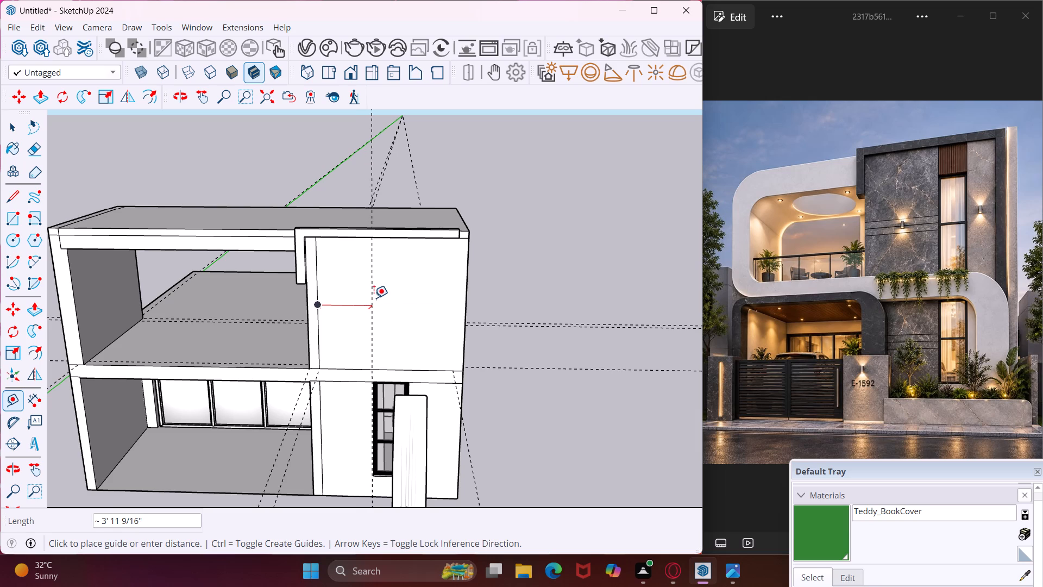
{"action": "left_click", "coordinate": [374, 297]}
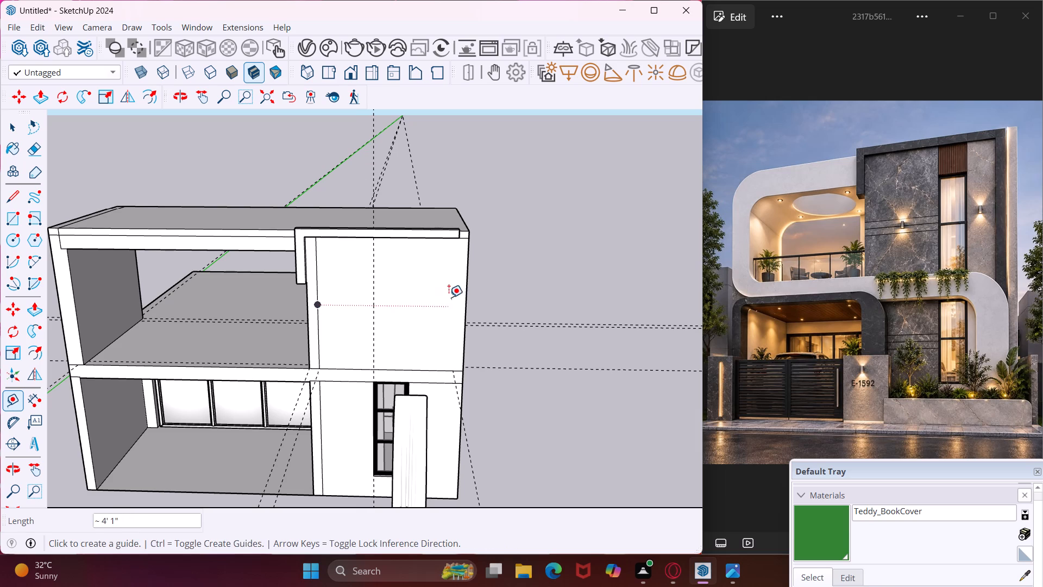
{"action": "left_click", "coordinate": [372, 336]}
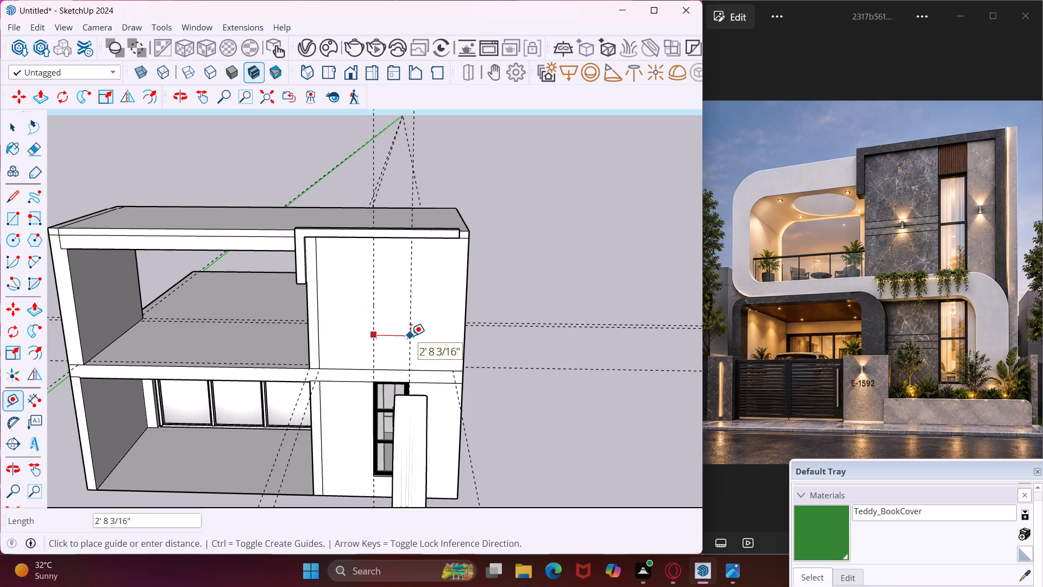
{"action": "left_click", "coordinate": [411, 336]}
{"action": "key", "text": "Escape"}
{"action": "key", "text": "space"}
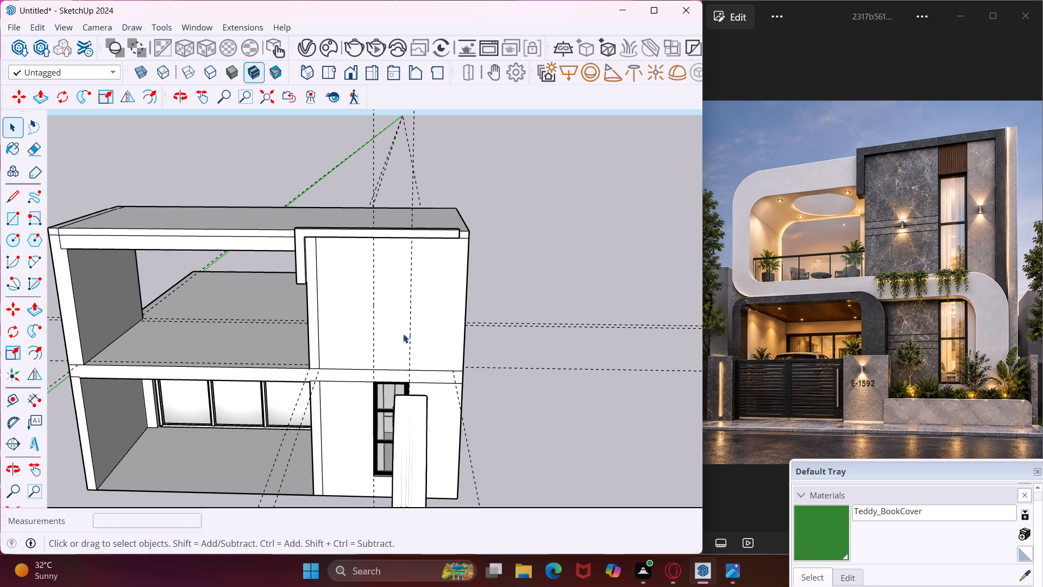
Draw a window rectangle about 2' 8" wide by 6' 10" high between the two guides on the upper room's front wall.
{"action": "middle_click_drag", "start_coordinate": [368, 285], "coordinate": [377, 243]}
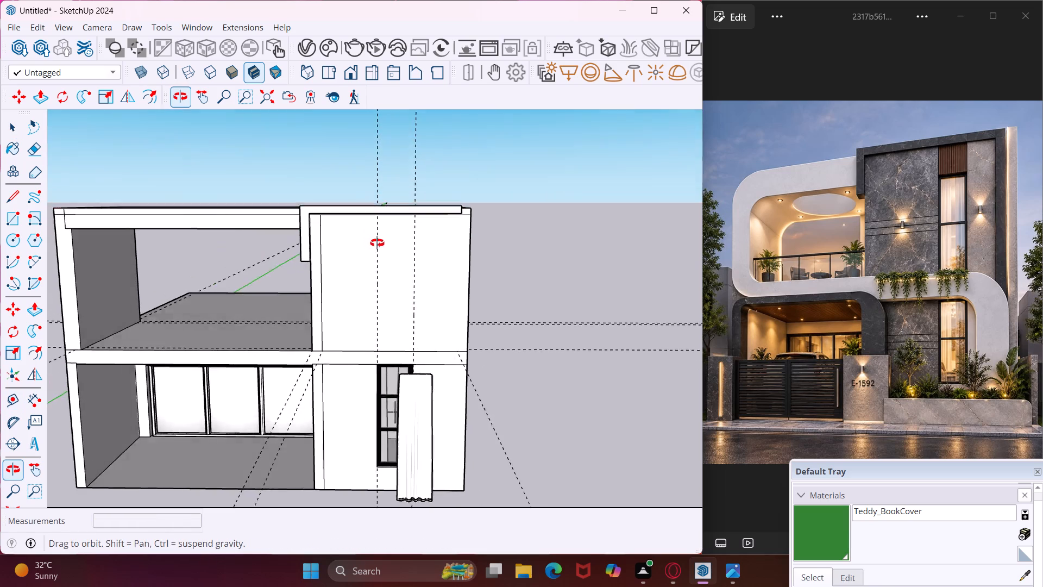
{"action": "middle_click_drag", "start_coordinate": [377, 243], "coordinate": [377, 241]}
{"action": "scroll", "coordinate": [377, 241], "scroll_direction": "up", "scroll_amount": 1}
{"action": "left_click", "coordinate": [12, 216]}
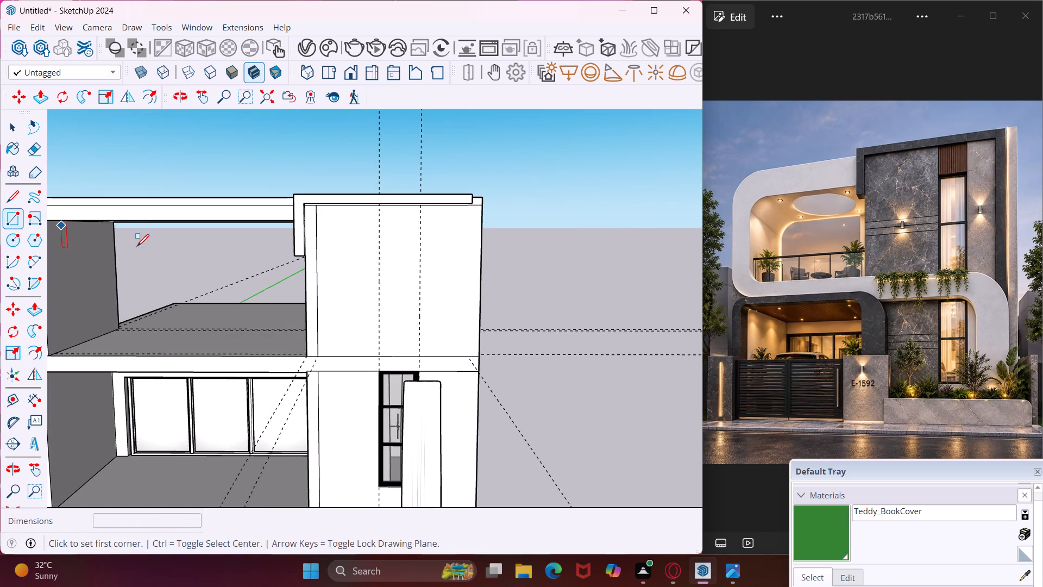
{"action": "left_click", "coordinate": [382, 344]}
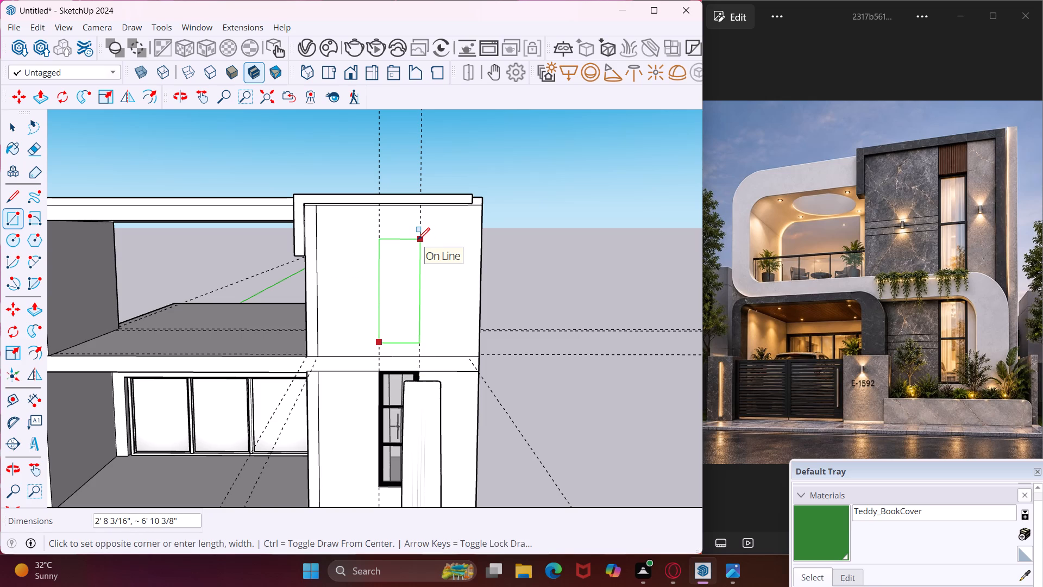
{"action": "left_click", "coordinate": [418, 239]}
{"action": "key", "text": "Escape"}
{"action": "key", "text": "space"}
Push/pull the window rectangle 9" inward to cut the opening through the upper room's front wall.
{"action": "left_click", "coordinate": [398, 305]}
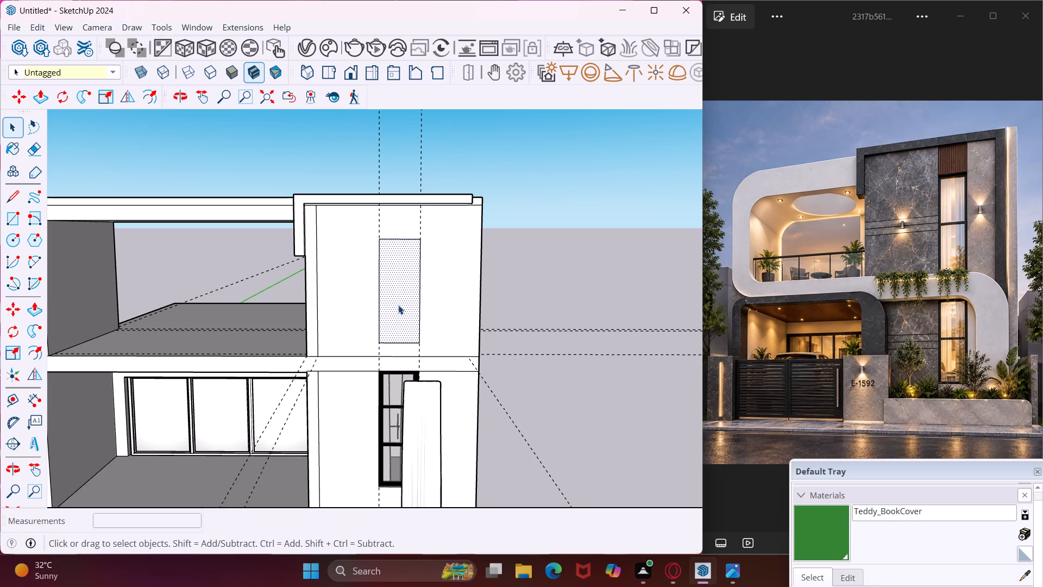
{"action": "key", "text": "p"}
{"action": "left_click", "coordinate": [398, 305]}
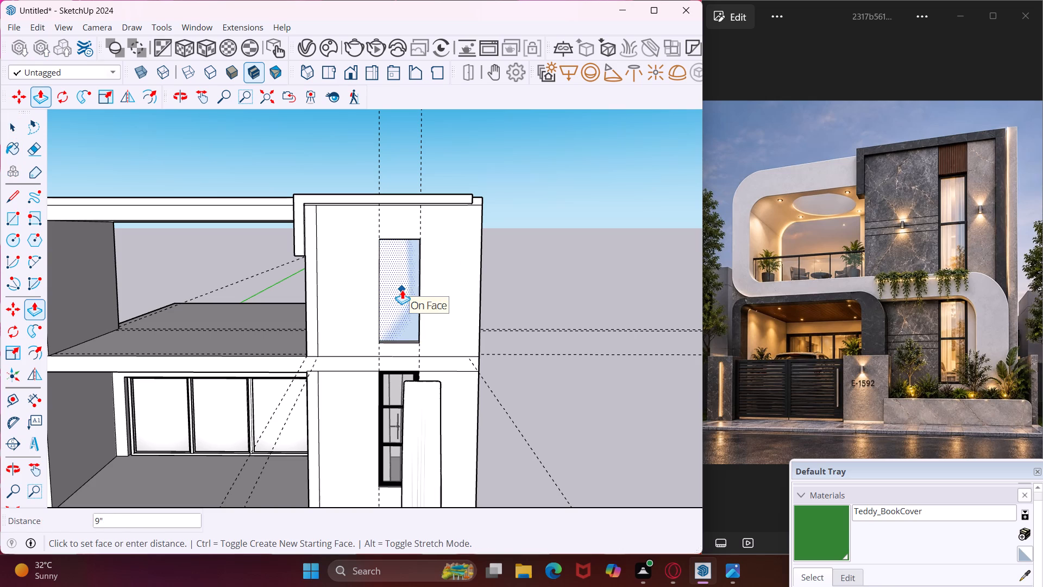
{"action": "left_click", "coordinate": [402, 290]}
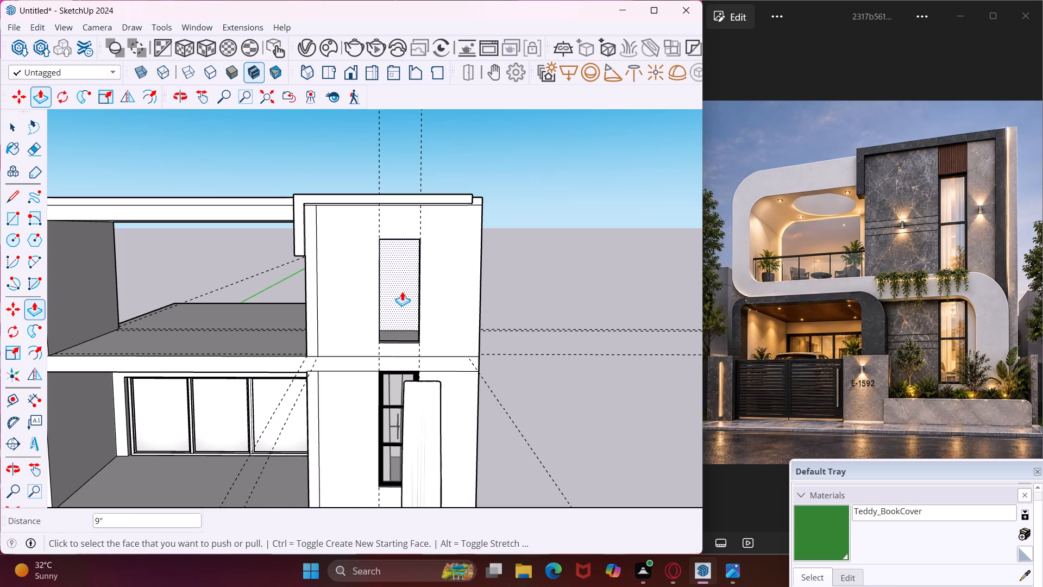
{"action": "key", "text": "Escape"}
{"action": "key", "text": "space"}
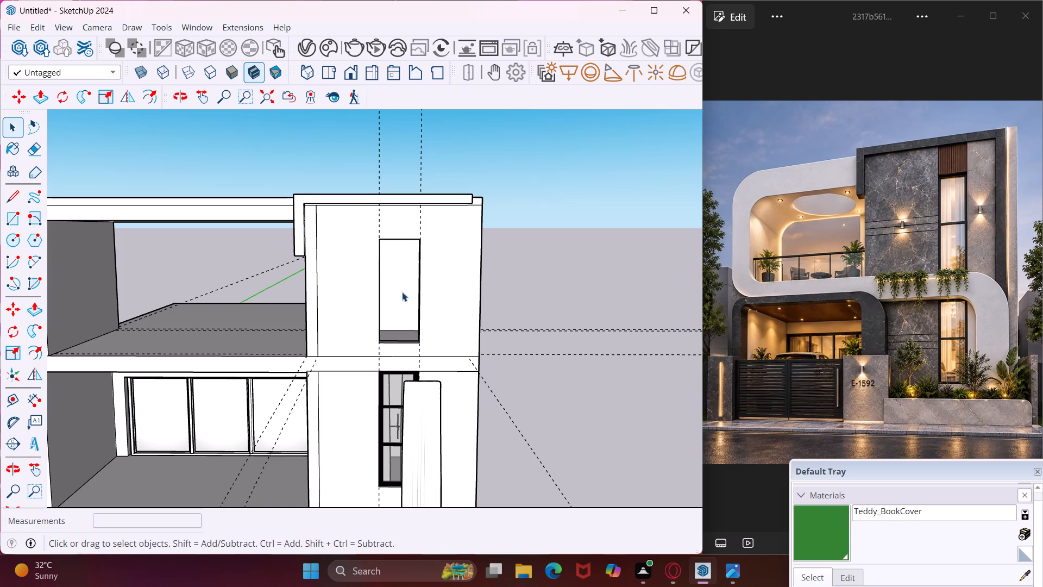
Place an omni light on the upper room's floor, just inside the new window opening near one side.
{"action": "scroll", "coordinate": [402, 292], "scroll_direction": "up", "scroll_amount": 9}
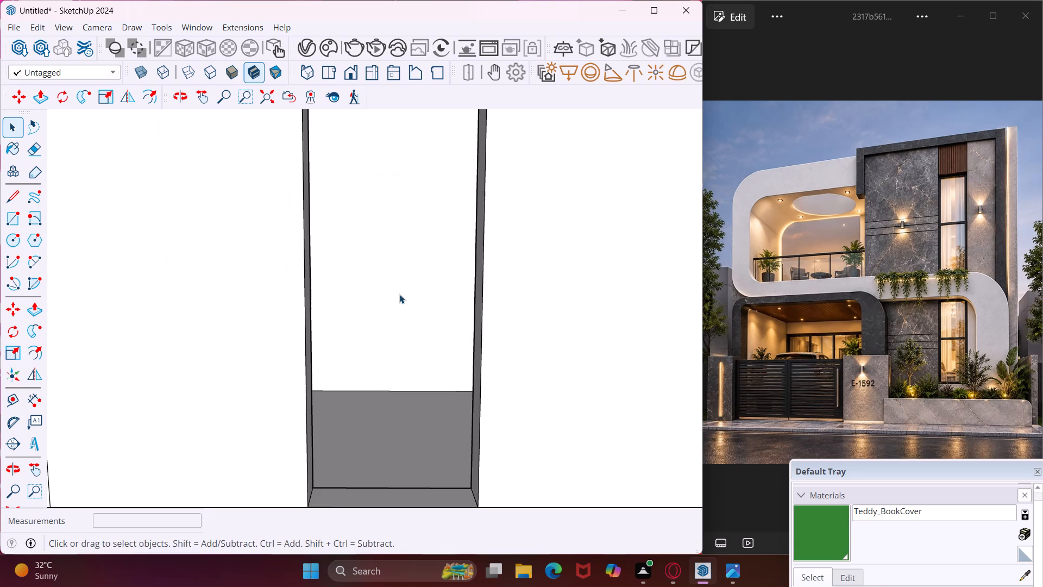
{"action": "left_click", "coordinate": [661, 73]}
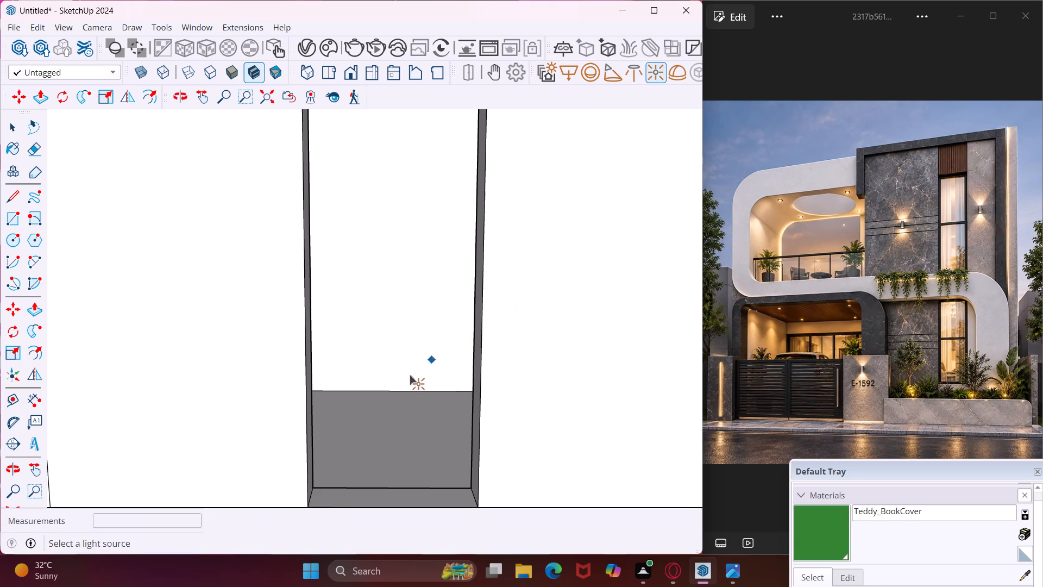
{"action": "left_click", "coordinate": [325, 409]}
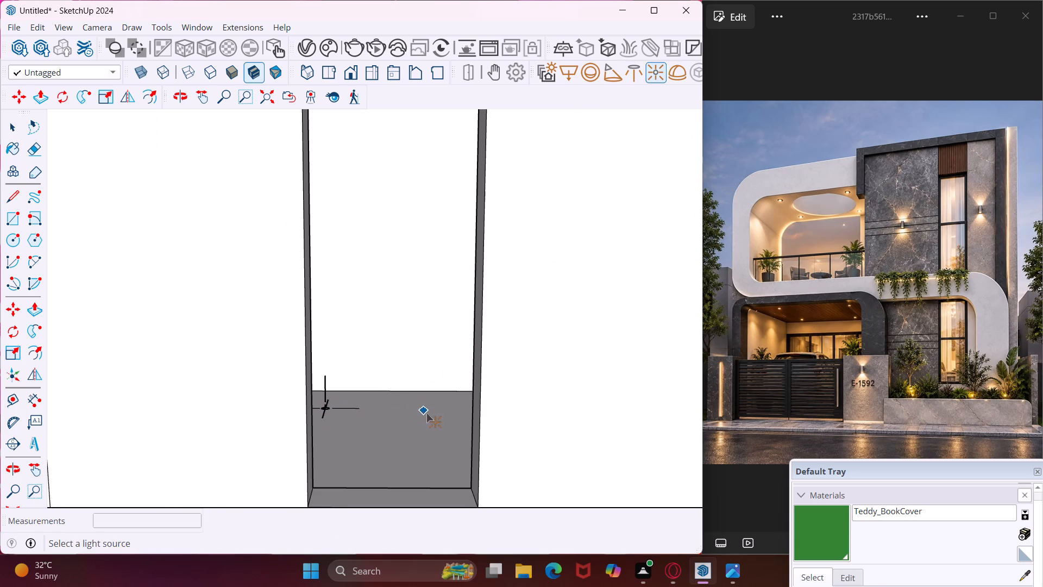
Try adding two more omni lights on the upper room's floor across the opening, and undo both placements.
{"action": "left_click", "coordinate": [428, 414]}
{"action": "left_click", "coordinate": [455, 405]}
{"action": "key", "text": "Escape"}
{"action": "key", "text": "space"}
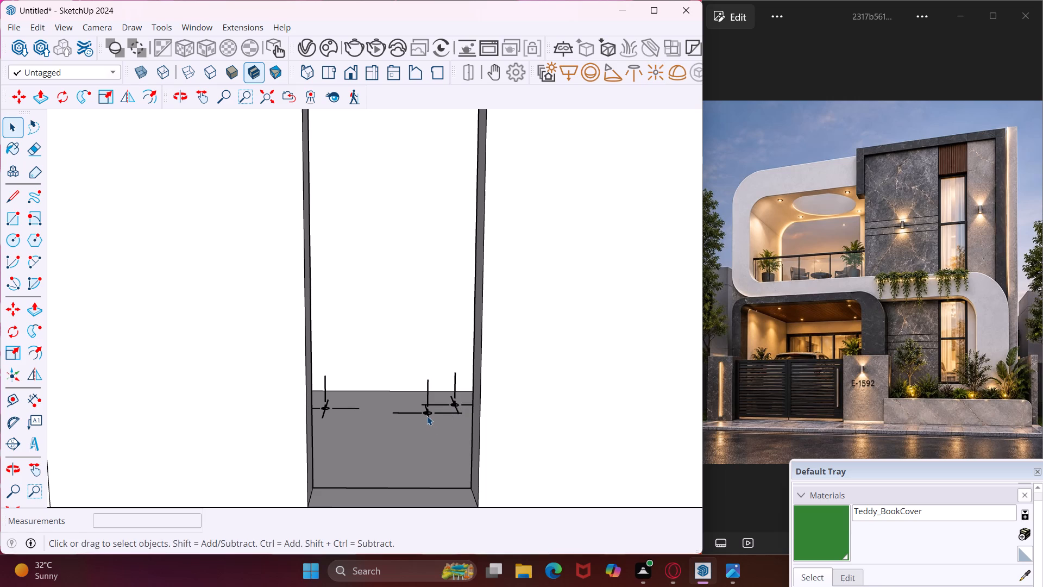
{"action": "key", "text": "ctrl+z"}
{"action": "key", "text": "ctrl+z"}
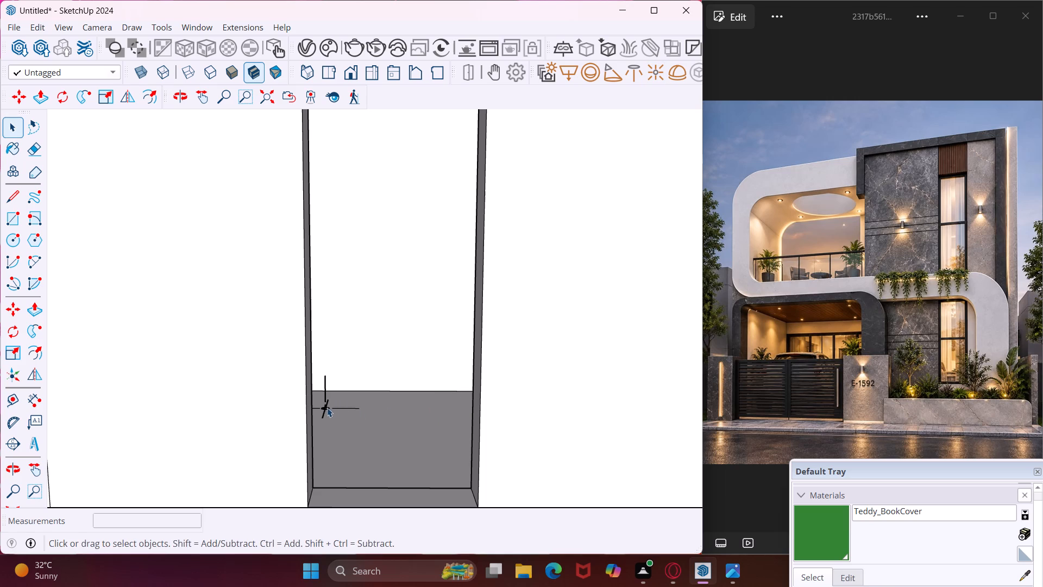
Move the remaining omni light straight up about 4' 4 1/2" inside the upper room.
{"action": "left_click", "coordinate": [325, 409]}
{"action": "key", "text": "m"}
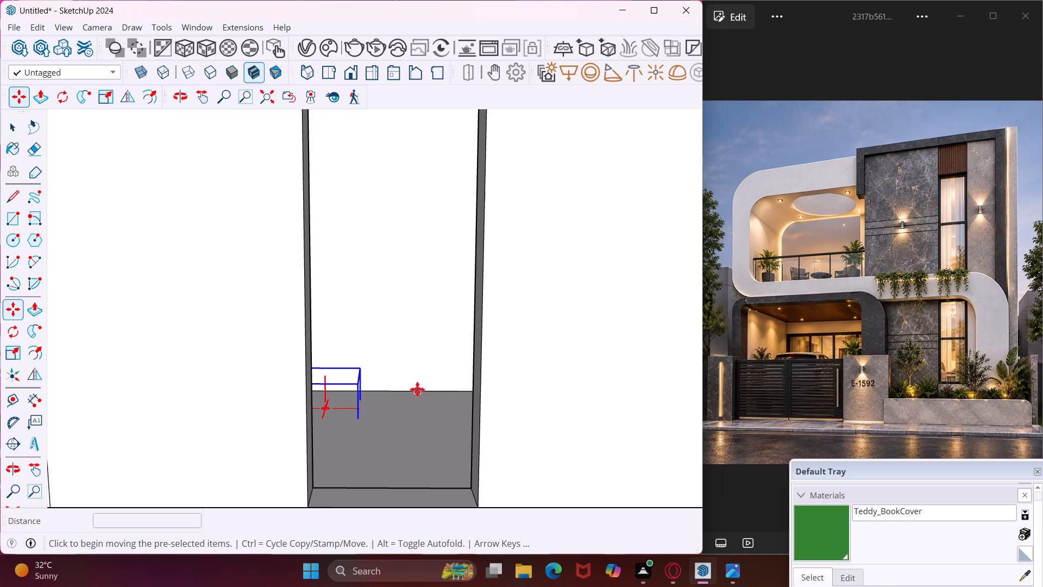
{"action": "left_click", "coordinate": [413, 385]}
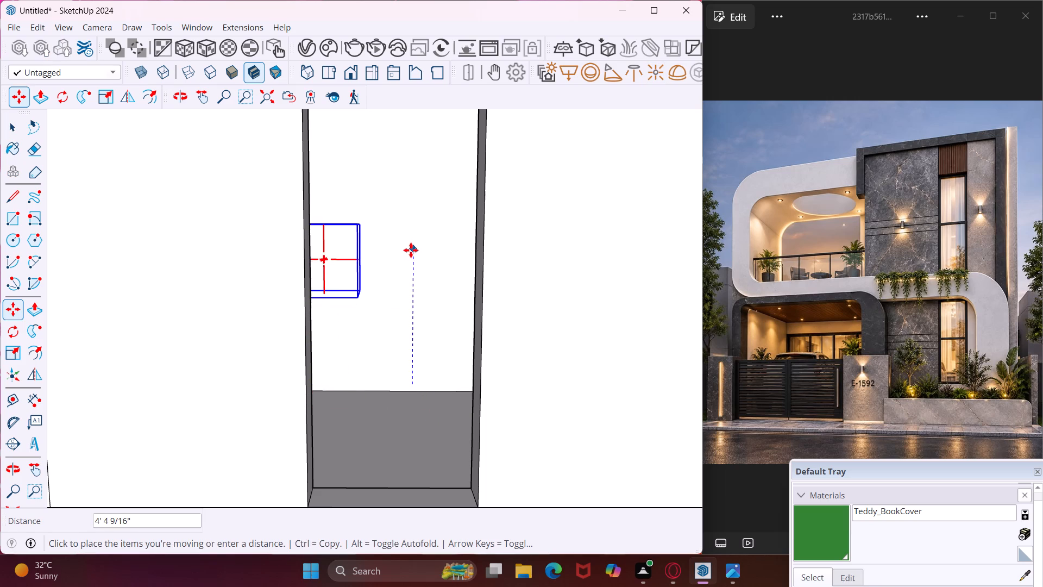
{"action": "left_click", "coordinate": [411, 249]}
Copy the omni light sideways three times across the upper room, at successive distances of about 1' 7", 2' 1" and 1' 5".
{"action": "left_click", "coordinate": [400, 261]}
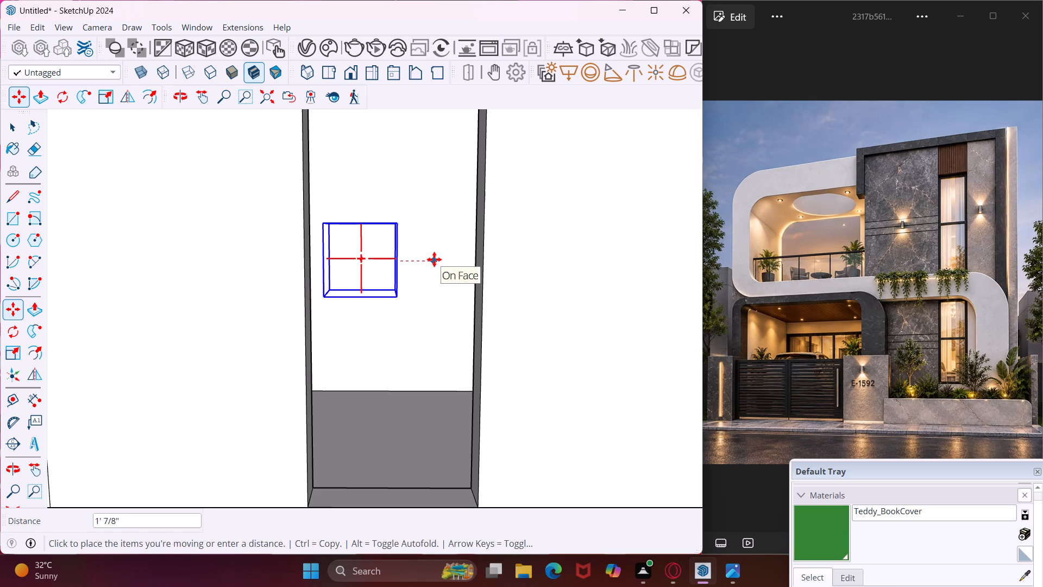
{"action": "left_click", "coordinate": [449, 258]}
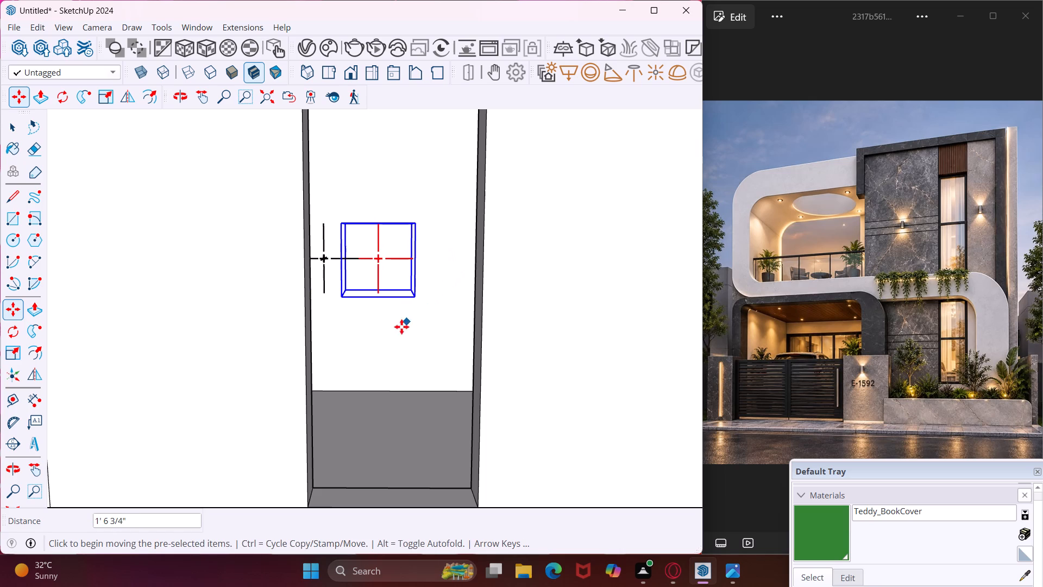
{"action": "left_click", "coordinate": [373, 334]}
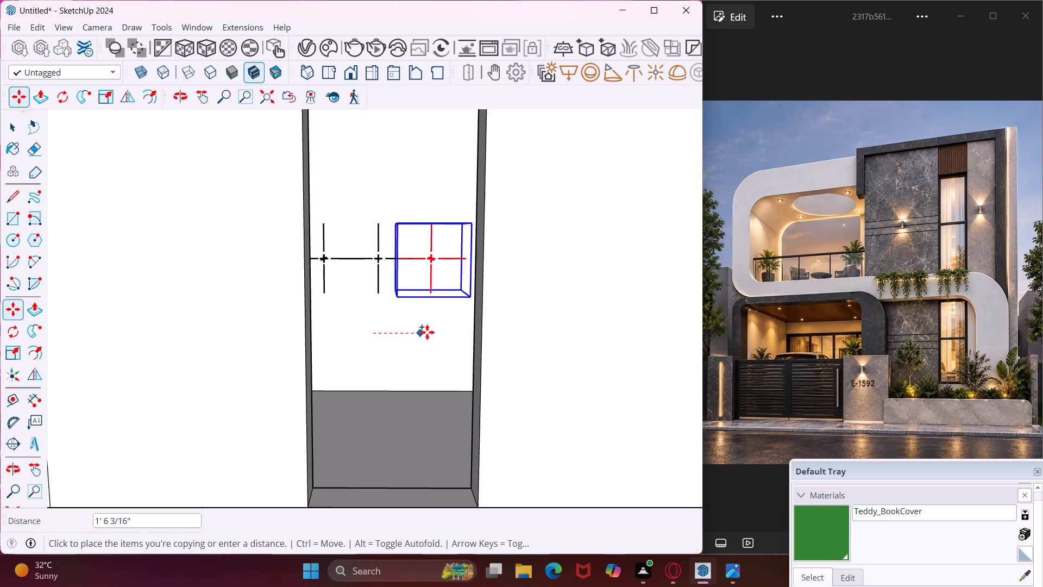
{"action": "left_click", "coordinate": [438, 331]}
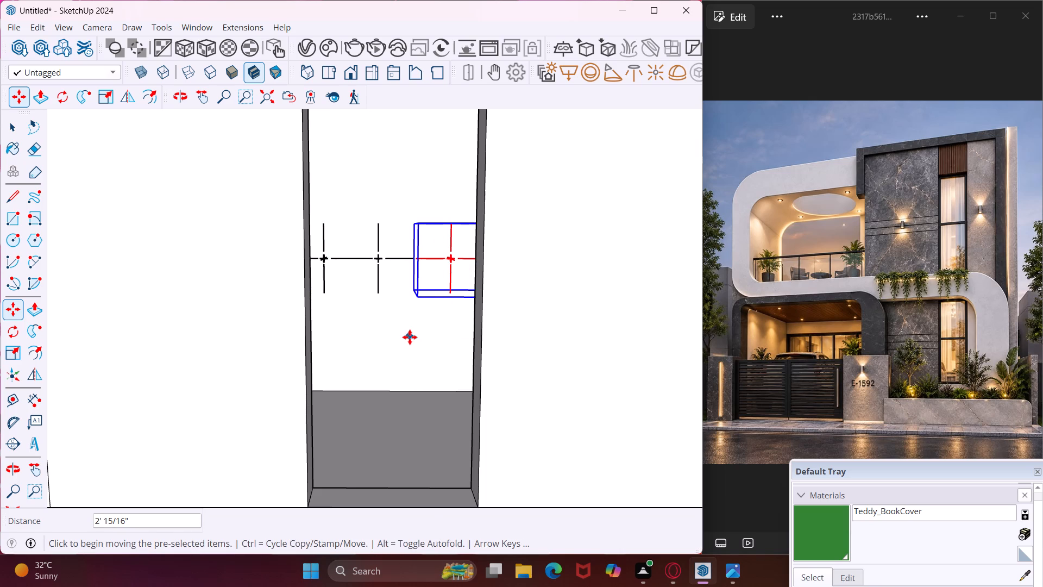
{"action": "left_click", "coordinate": [410, 337]}
{"action": "left_click", "coordinate": [453, 341]}
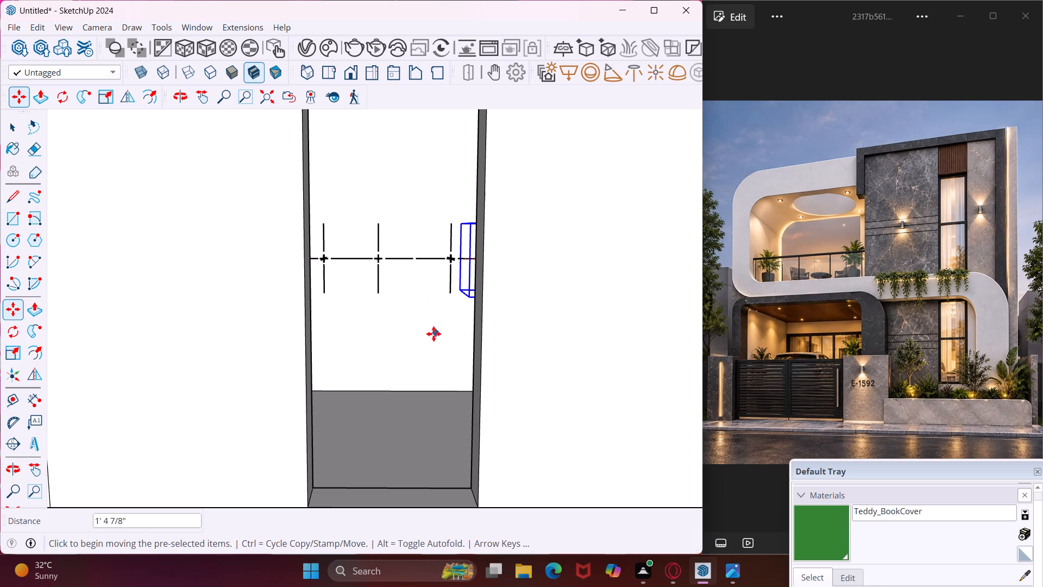
{"action": "key", "text": "Escape"}
{"action": "key", "text": "space"}
Move the curtain from the ground-floor facade about 9' 10" into the upper window opening, aligning its top corner with the opening's top edge.
{"action": "scroll", "coordinate": [380, 328], "scroll_direction": "down", "scroll_amount": 12}
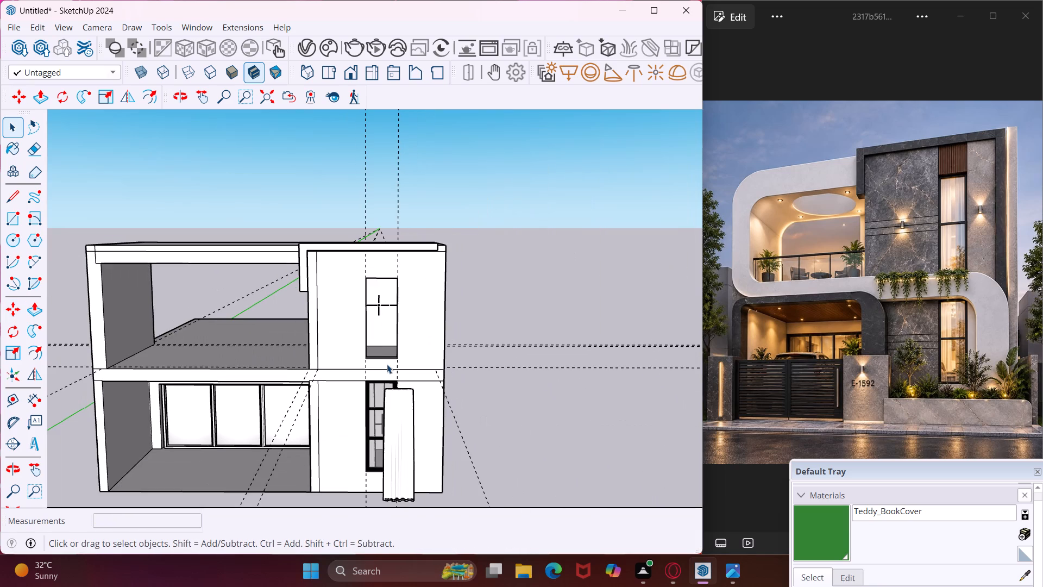
{"action": "scroll", "coordinate": [395, 414], "scroll_direction": "up", "scroll_amount": 4}
{"action": "left_click", "coordinate": [395, 414]}
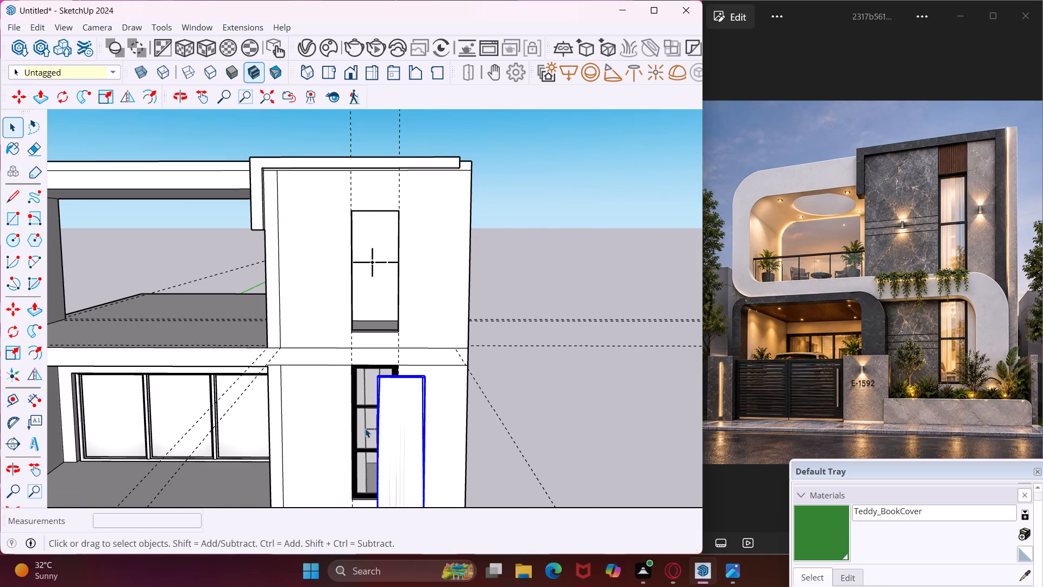
{"action": "key", "text": "m"}
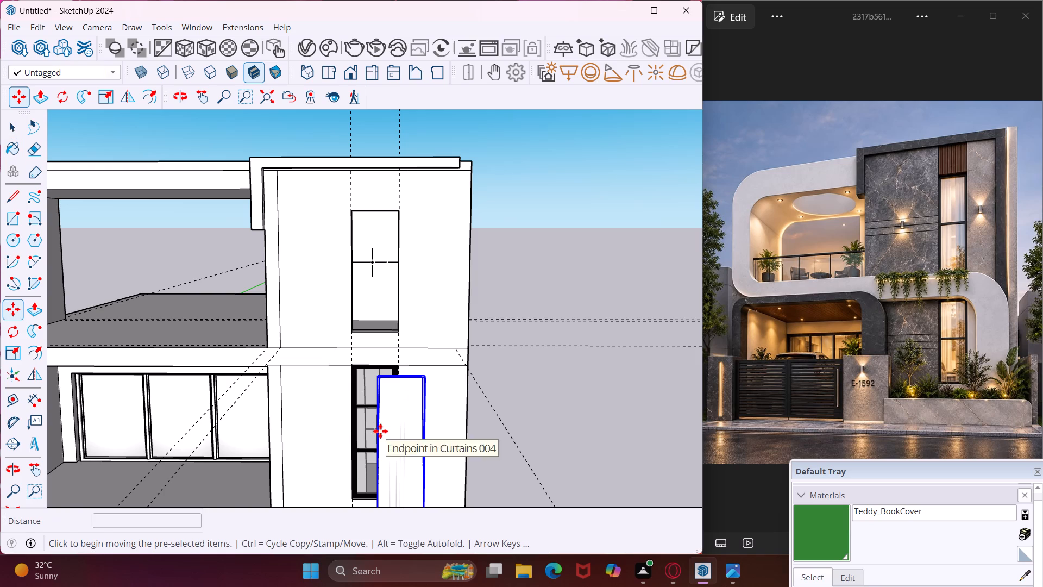
{"action": "scroll", "coordinate": [420, 378], "scroll_direction": "up", "scroll_amount": 7}
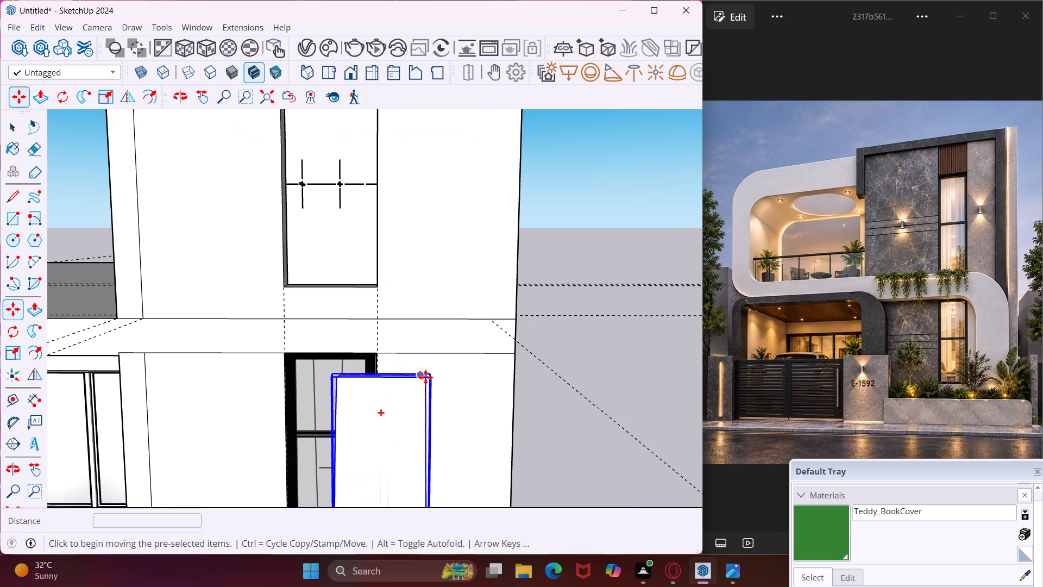
{"action": "left_click", "coordinate": [430, 380]}
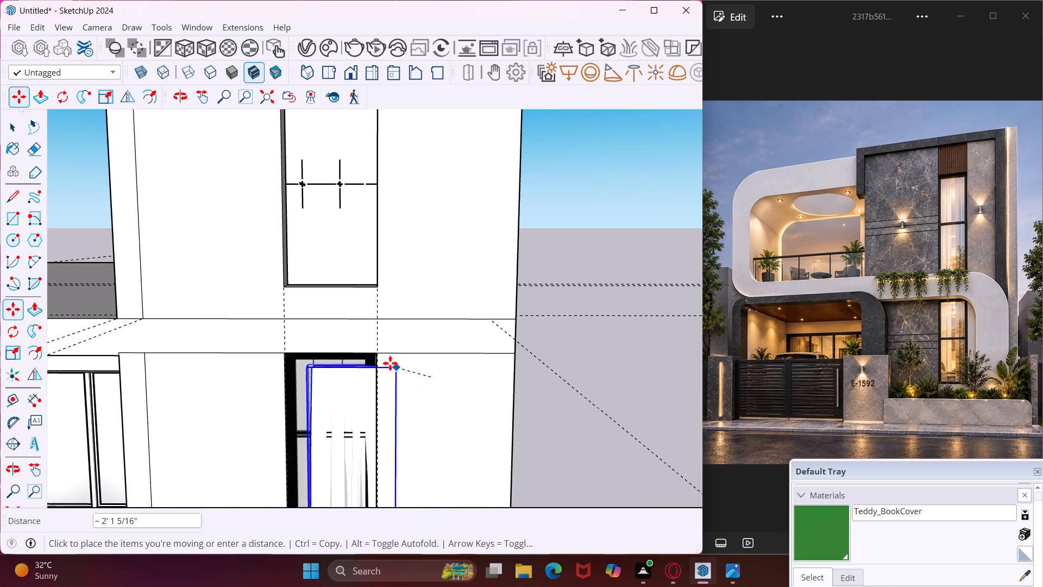
{"action": "middle_click_drag", "start_coordinate": [386, 368], "coordinate": [265, 508]}
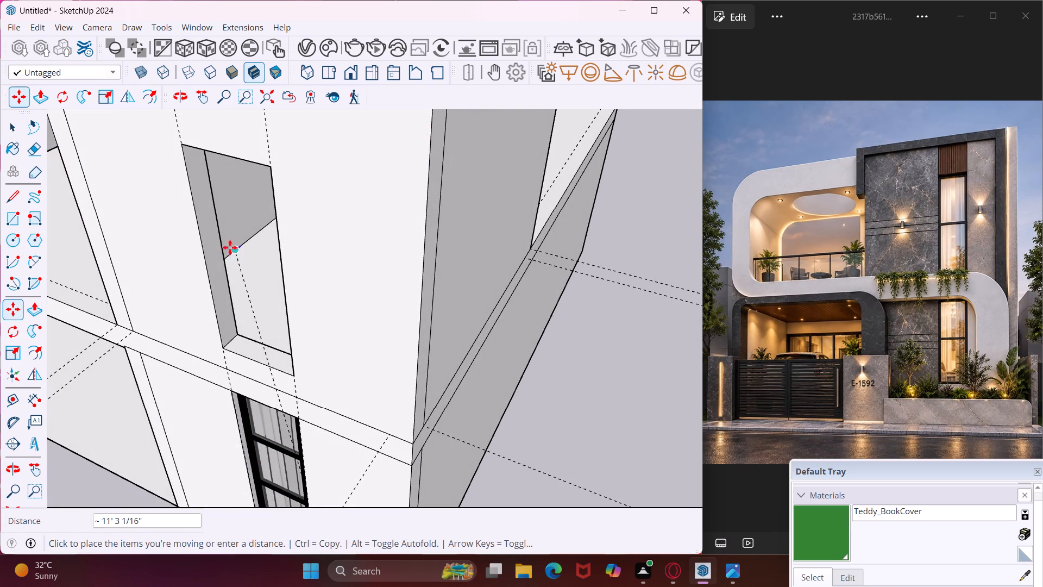
{"action": "scroll", "coordinate": [208, 161], "scroll_direction": "up", "scroll_amount": 4}
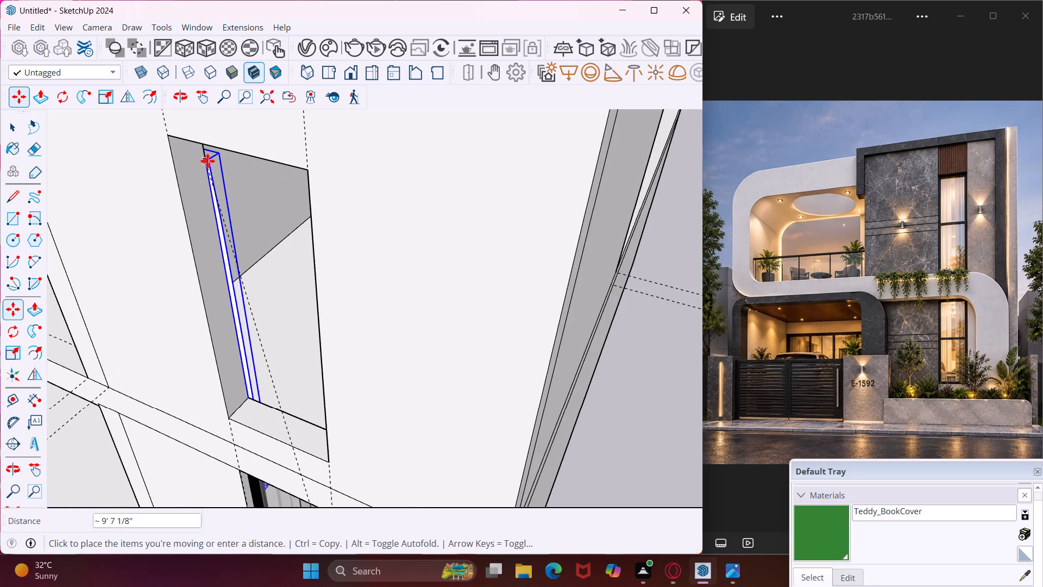
{"action": "middle_click_drag", "start_coordinate": [208, 161], "coordinate": [387, 114]}
{"action": "middle_click_drag", "start_coordinate": [387, 114], "coordinate": [384, 134]}
{"action": "scroll", "coordinate": [383, 134], "scroll_direction": "down", "scroll_amount": 4}
{"action": "middle_click_drag", "start_coordinate": [398, 157], "coordinate": [412, 148]}
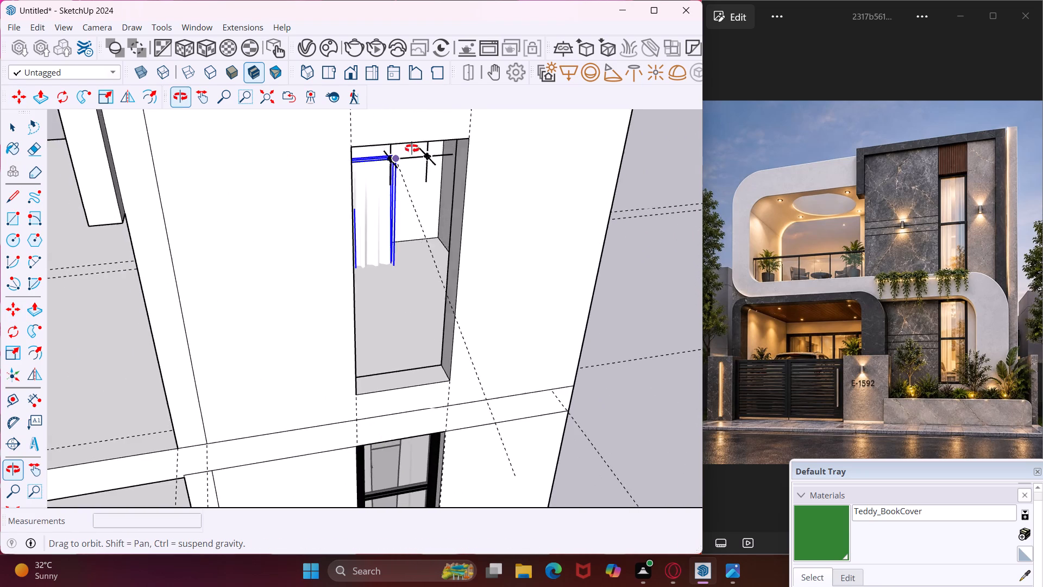
{"action": "middle_click_drag", "start_coordinate": [412, 148], "coordinate": [378, 164]}
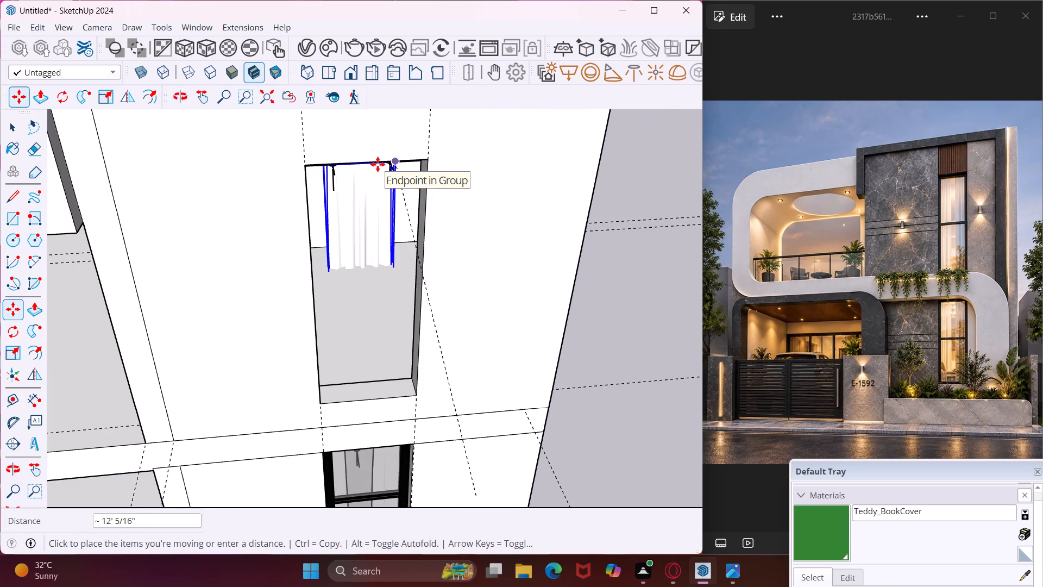
{"action": "scroll", "coordinate": [378, 164], "scroll_direction": "up", "scroll_amount": 8}
{"action": "middle_click_drag", "start_coordinate": [377, 165], "coordinate": [360, 153]}
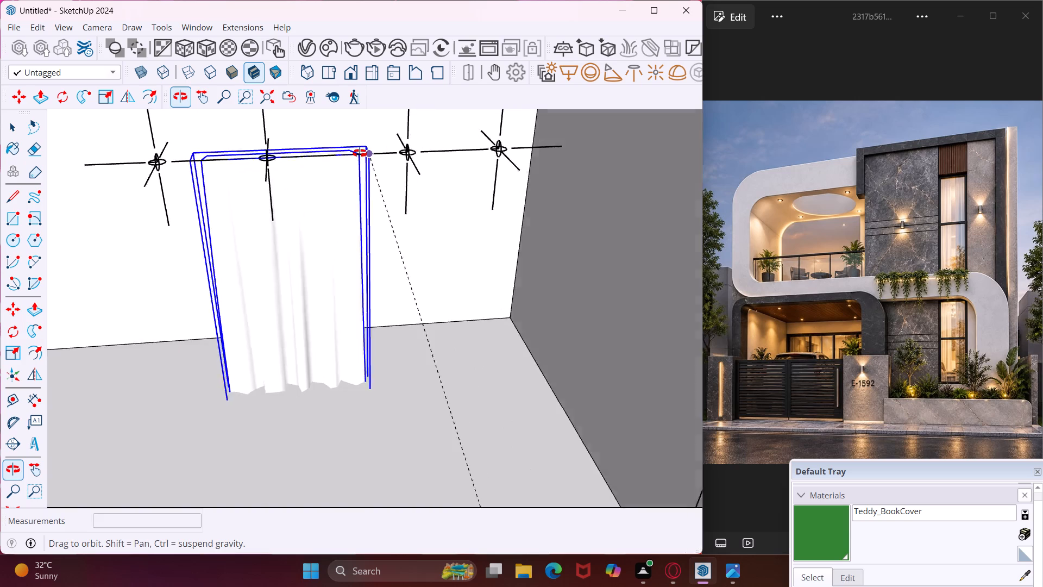
{"action": "middle_click_drag", "start_coordinate": [360, 153], "coordinate": [351, 153]}
{"action": "scroll", "coordinate": [350, 147], "scroll_direction": "down", "scroll_amount": 15}
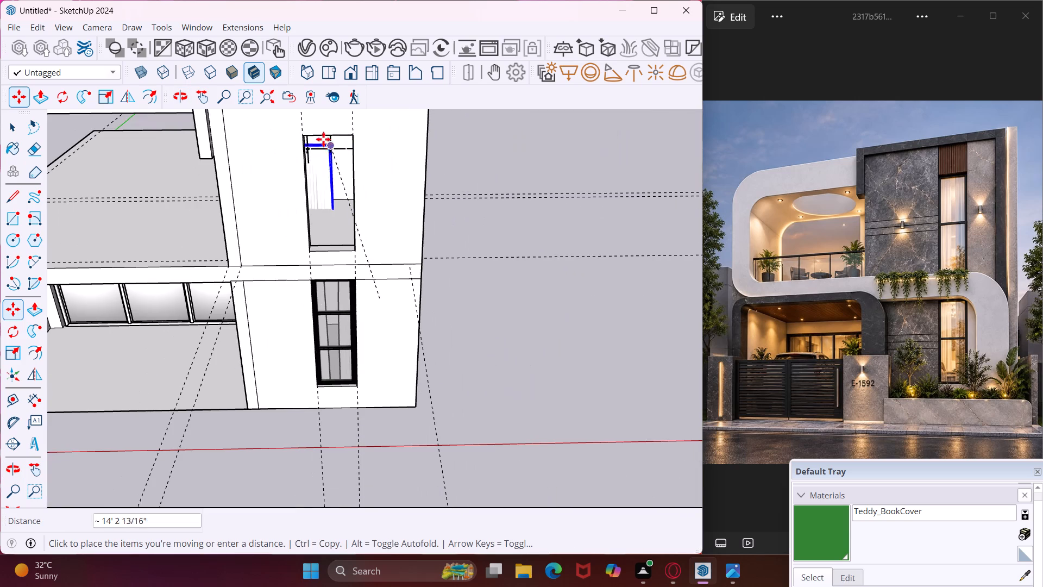
{"action": "scroll", "coordinate": [321, 136], "scroll_direction": "up", "scroll_amount": 18}
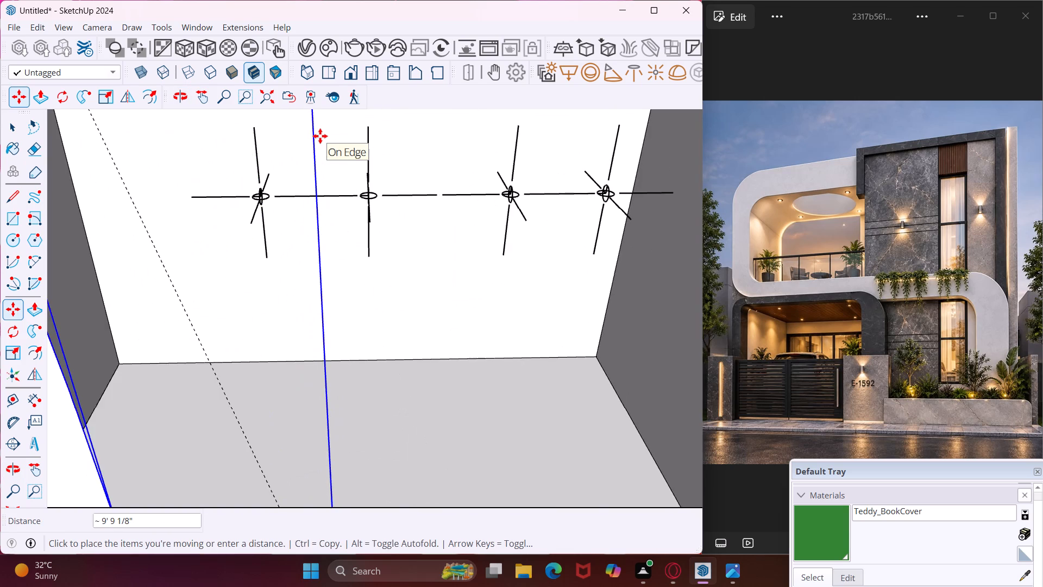
{"action": "scroll", "coordinate": [320, 136], "scroll_direction": "down", "scroll_amount": 3}
{"action": "middle_click_drag", "start_coordinate": [320, 135], "coordinate": [354, 102]}
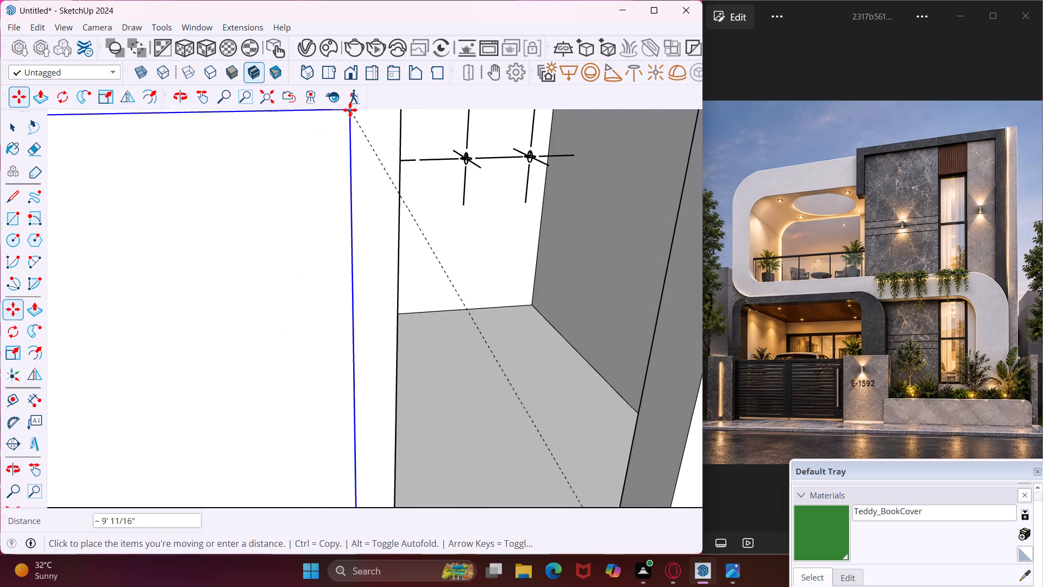
{"action": "scroll", "coordinate": [350, 110], "scroll_direction": "down", "scroll_amount": 9}
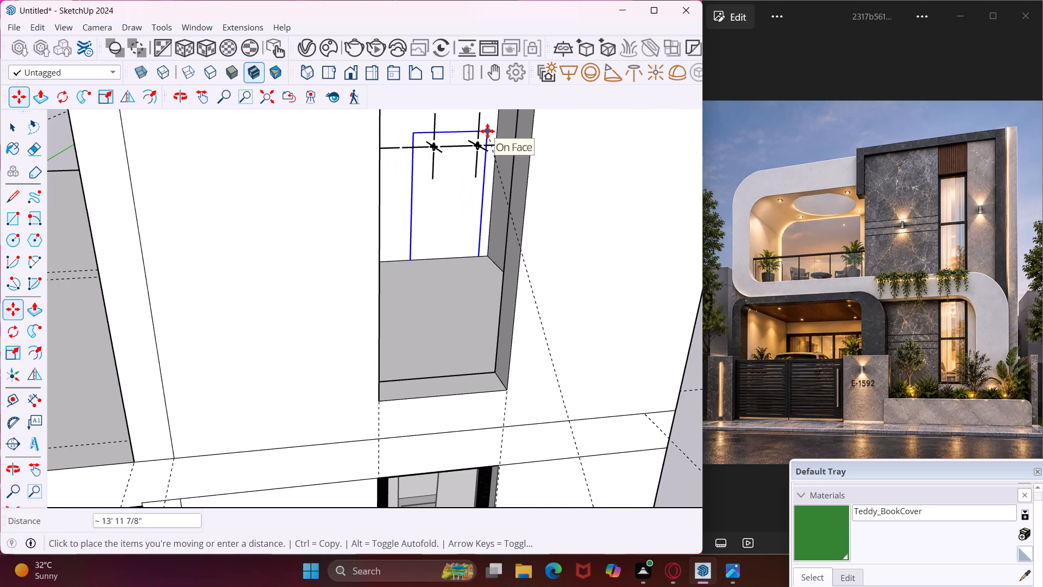
{"action": "middle_click_drag", "start_coordinate": [487, 131], "coordinate": [315, 155]}
{"action": "left_click", "coordinate": [200, 90]}
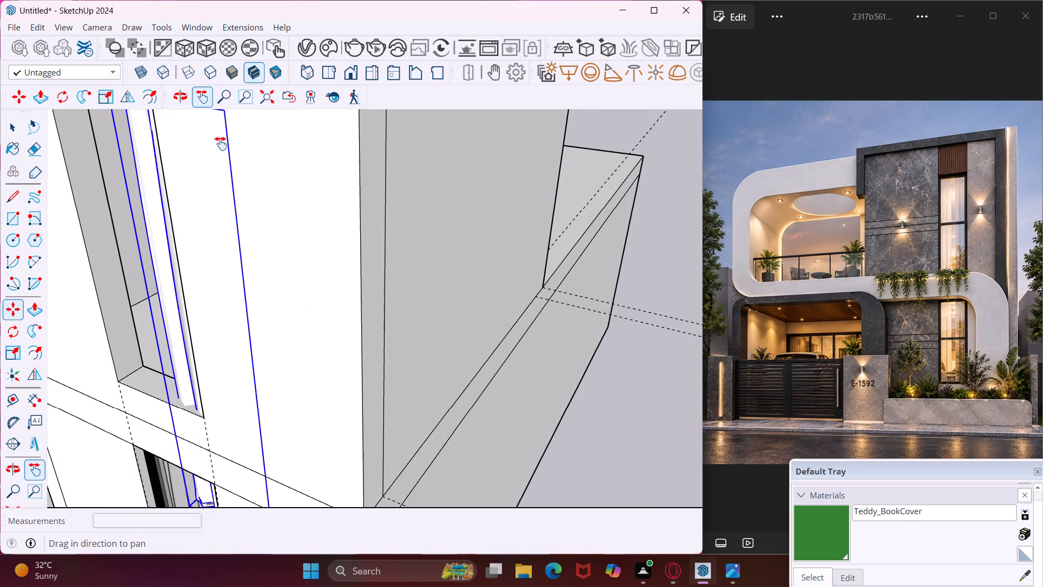
{"action": "left_click_drag", "start_coordinate": [221, 143], "coordinate": [386, 268]}
{"action": "scroll", "coordinate": [271, 214], "scroll_direction": "up", "scroll_amount": 3}
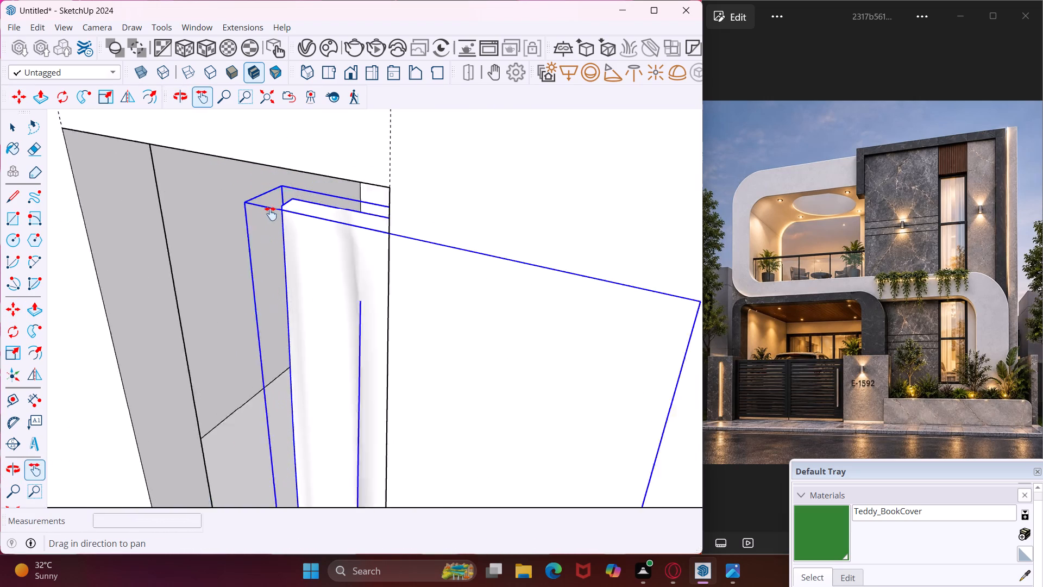
{"action": "scroll", "coordinate": [271, 214], "scroll_direction": "up", "scroll_amount": 2}
{"action": "middle_click_drag", "start_coordinate": [271, 214], "coordinate": [293, 188]}
{"action": "left_click_drag", "start_coordinate": [292, 189], "coordinate": [303, 270]}
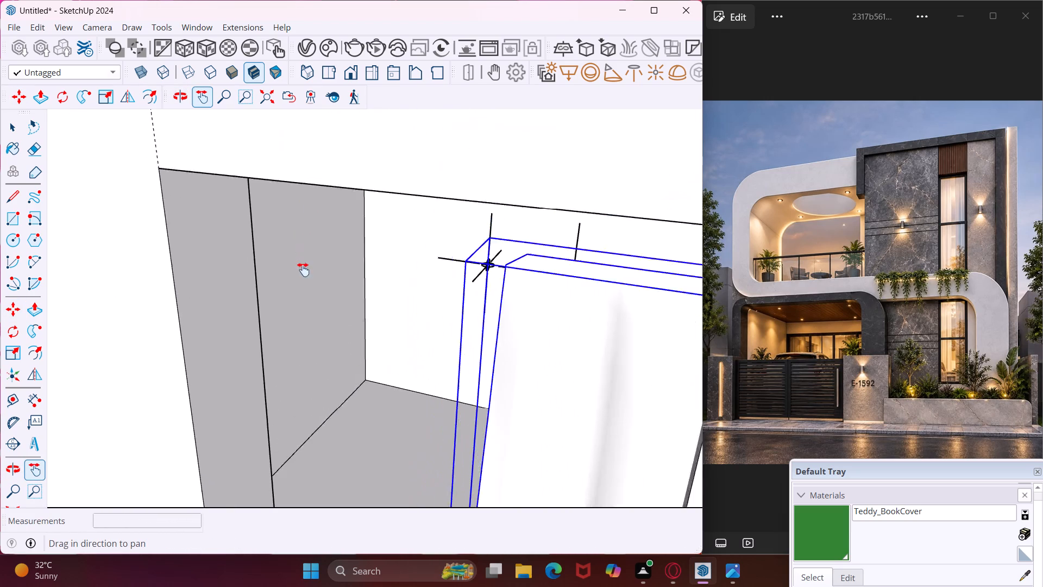
{"action": "left_click_drag", "start_coordinate": [303, 270], "coordinate": [305, 278]}
{"action": "middle_click_drag", "start_coordinate": [305, 278], "coordinate": [298, 226]}
{"action": "left_click_drag", "start_coordinate": [298, 226], "coordinate": [331, 284]}
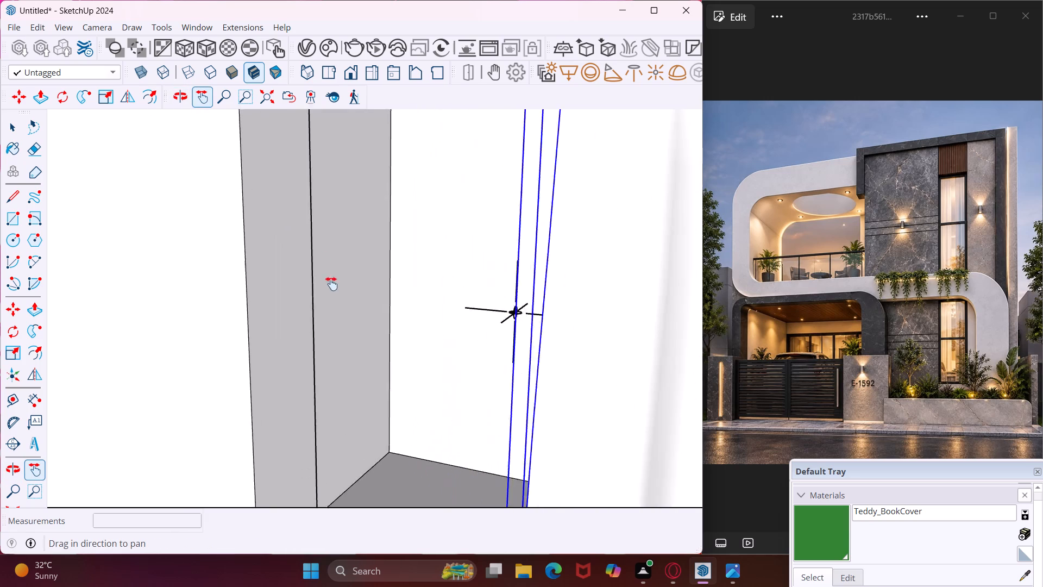
{"action": "left_click_drag", "start_coordinate": [331, 284], "coordinate": [337, 336]}
{"action": "middle_click_drag", "start_coordinate": [337, 336], "coordinate": [296, 255]}
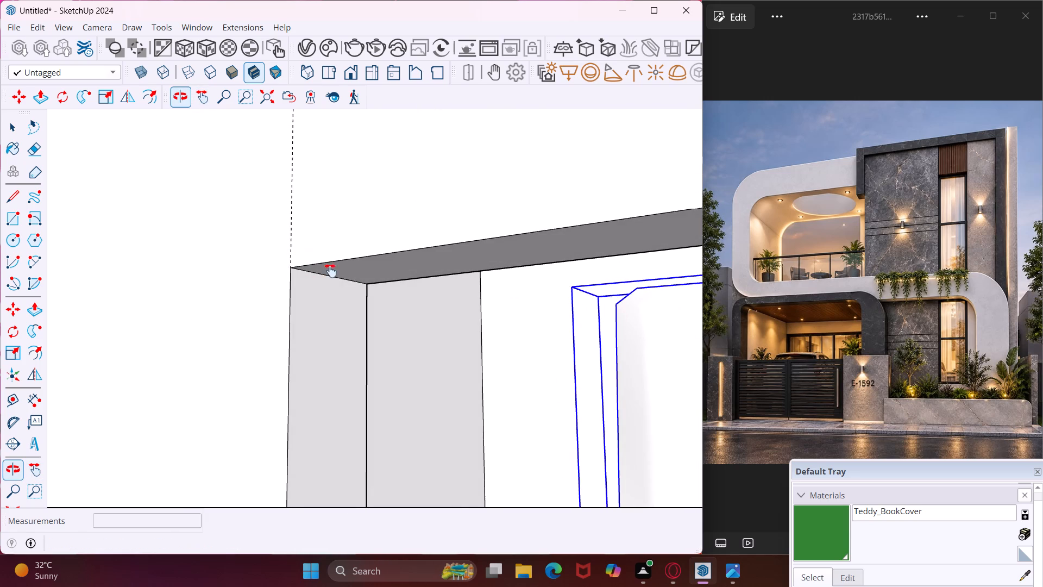
{"action": "key", "text": "m"}
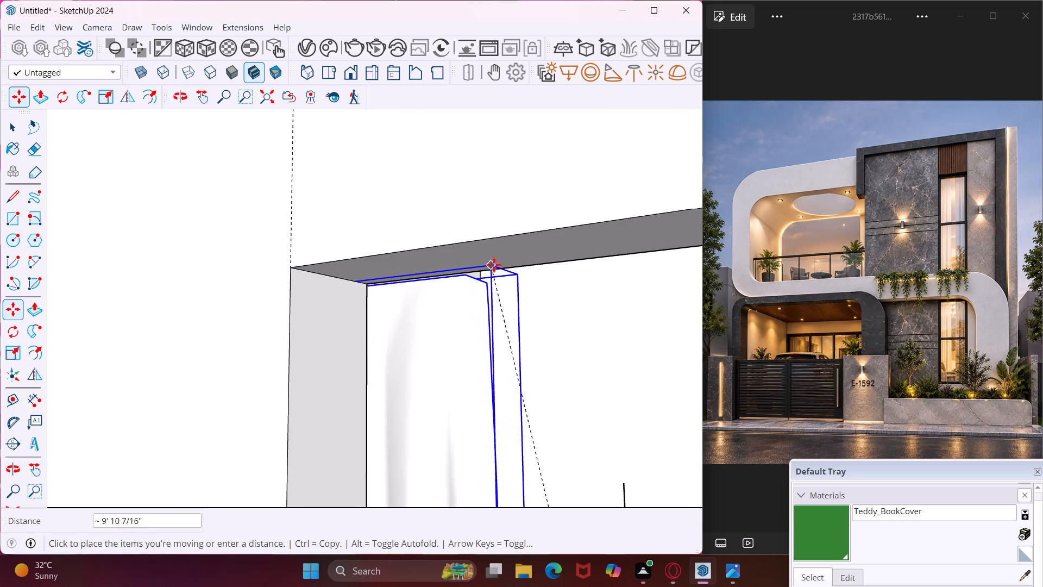
{"action": "left_click", "coordinate": [529, 264]}
Copy the curtain about 3' 2 9/16" sideways to the opposite side of the upper window opening.
{"action": "scroll", "coordinate": [430, 265], "scroll_direction": "down", "scroll_amount": 11}
{"action": "middle_click_drag", "start_coordinate": [387, 249], "coordinate": [473, 256]}
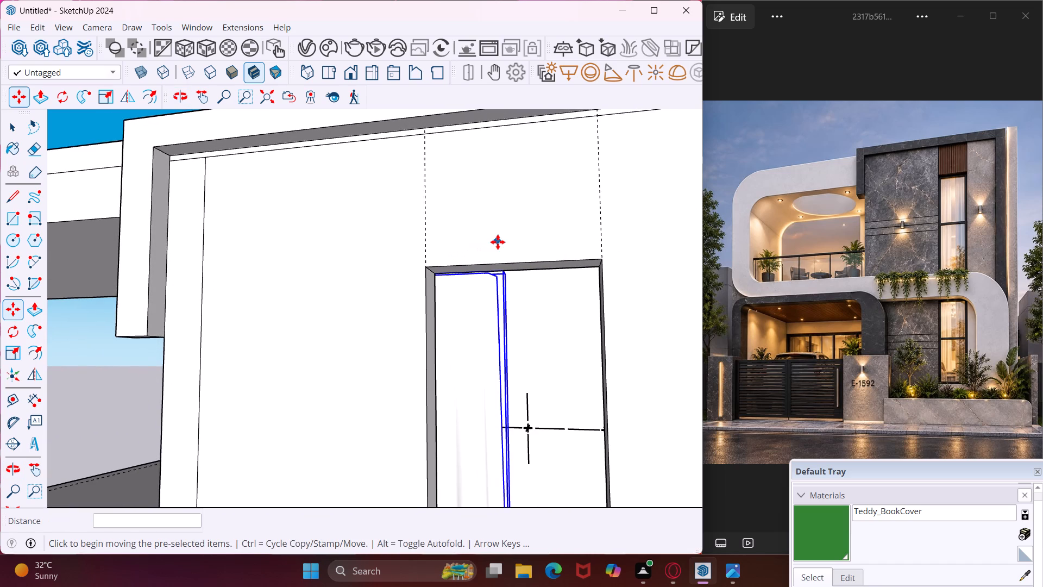
{"action": "left_click", "coordinate": [469, 242]}
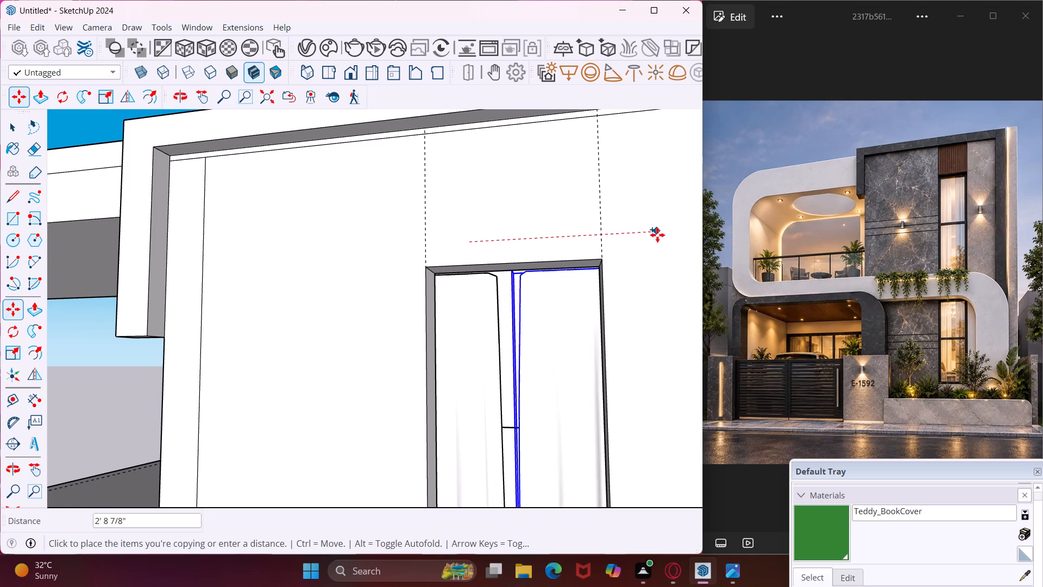
{"action": "left_click", "coordinate": [693, 228]}
Nudge the copied curtain about 1 5/16" sideways within the upper window opening.
{"action": "scroll", "coordinate": [447, 249], "scroll_direction": "down", "scroll_amount": 8}
{"action": "middle_click_drag", "start_coordinate": [541, 255], "coordinate": [574, 263]}
{"action": "left_click", "coordinate": [520, 252]}
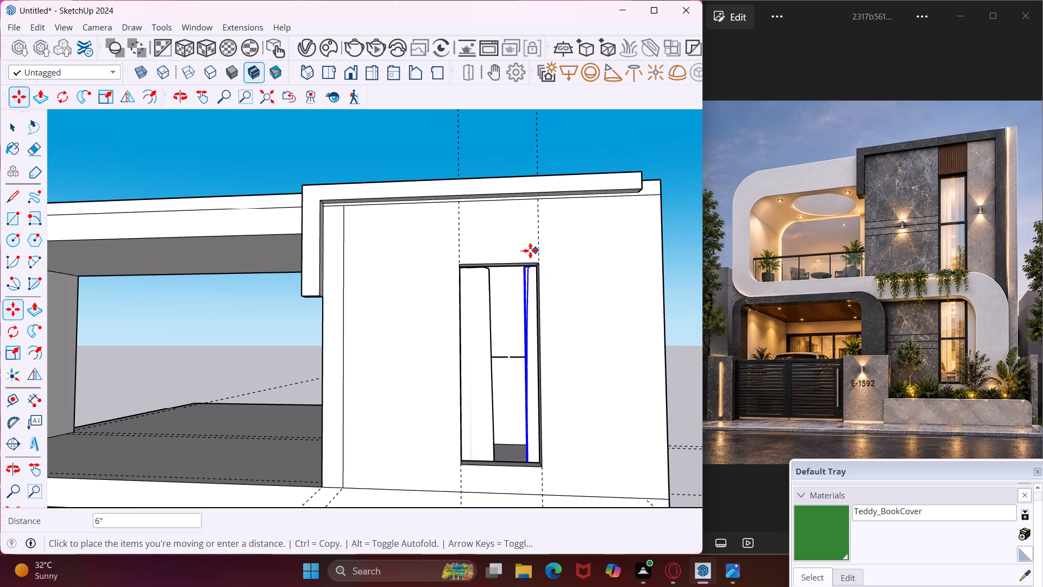
{"action": "left_click", "coordinate": [524, 251]}
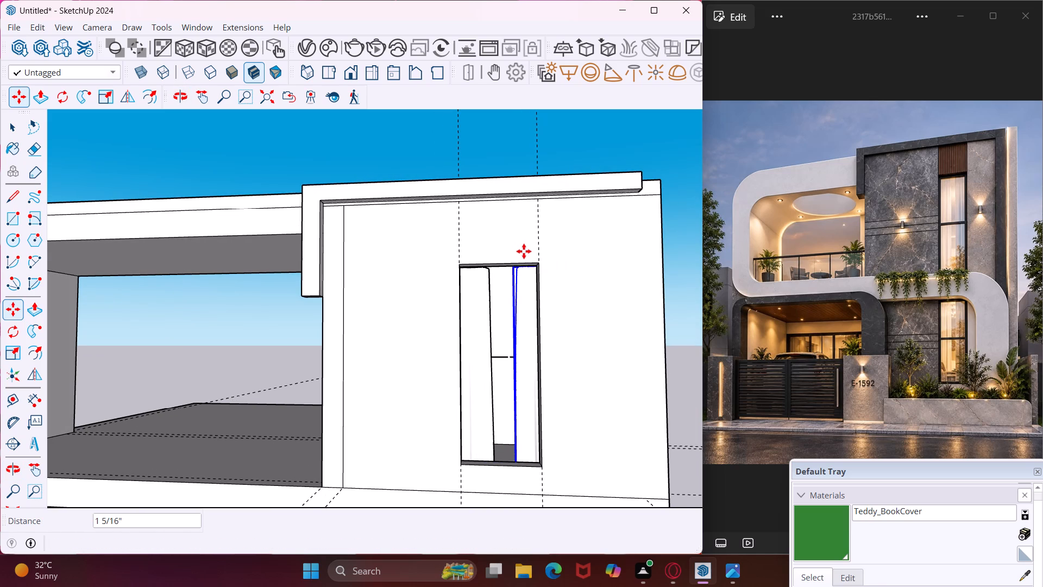
{"action": "key", "text": "Escape"}
{"action": "key", "text": "space"}
Move the original curtain in the upper opening 6" sideways, away from the copied curtain.
{"action": "left_click", "coordinate": [489, 303]}
{"action": "key", "text": "m"}
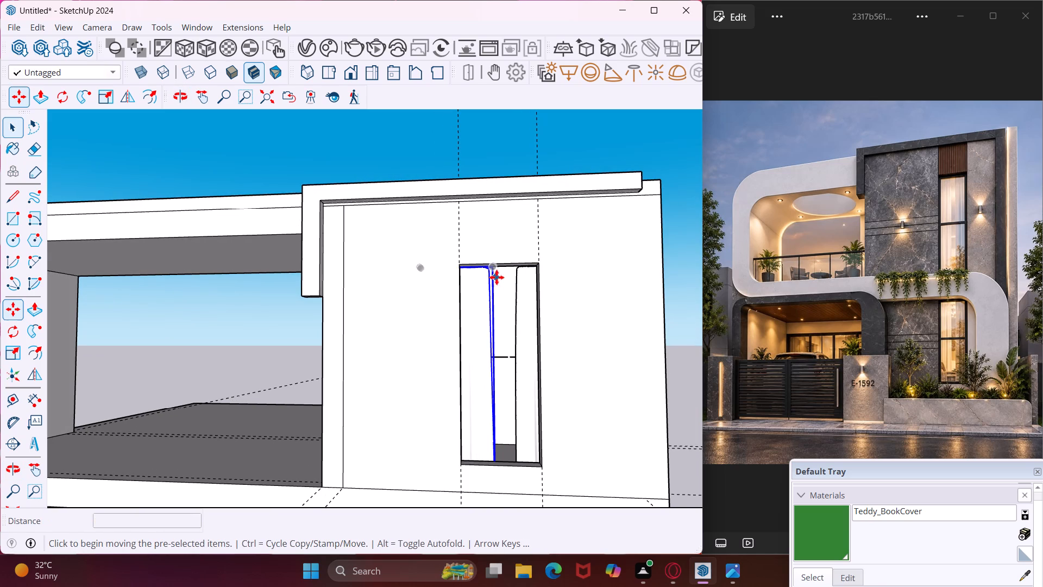
{"action": "left_click", "coordinate": [503, 252]}
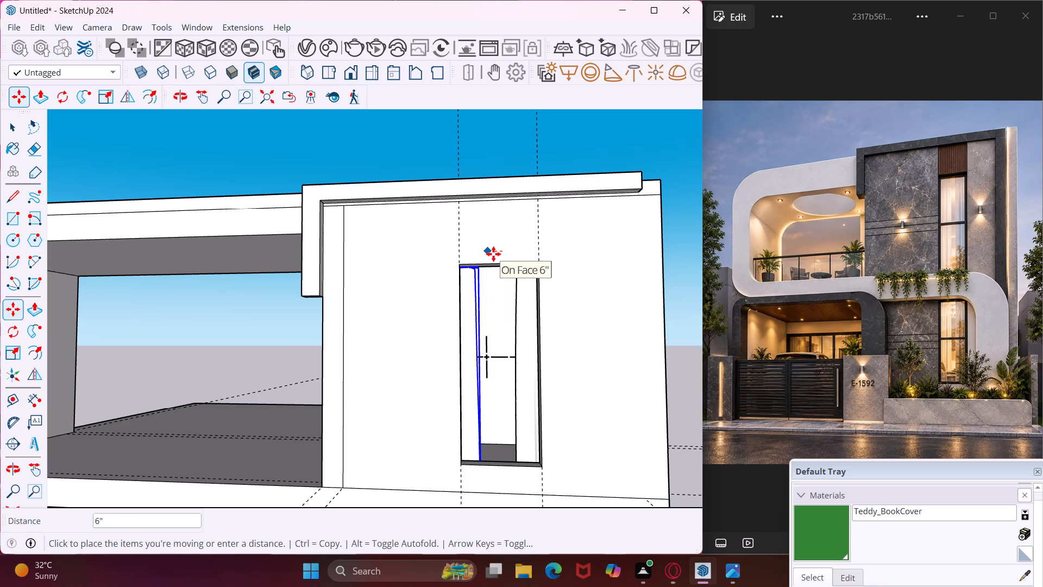
{"action": "left_click", "coordinate": [493, 254]}
{"action": "key", "text": "Escape"}
{"action": "key", "text": "space"}
Copy the ground-floor window frame straight up 9' 2" into the upper room's window opening.
{"action": "scroll", "coordinate": [422, 248], "scroll_direction": "down", "scroll_amount": 5}
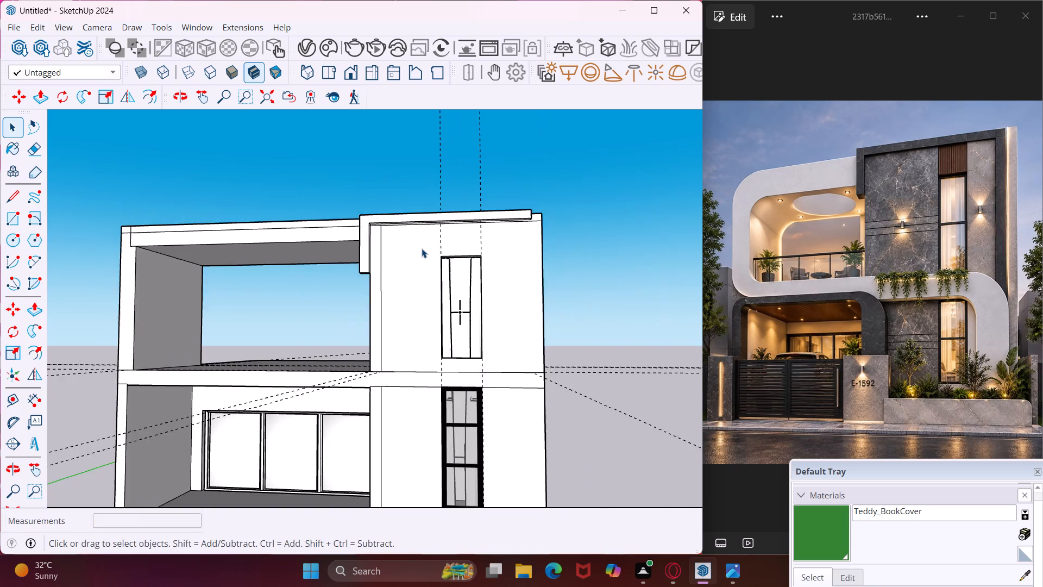
{"action": "scroll", "coordinate": [422, 248], "scroll_direction": "down", "scroll_amount": 7}
{"action": "left_click", "coordinate": [456, 360]}
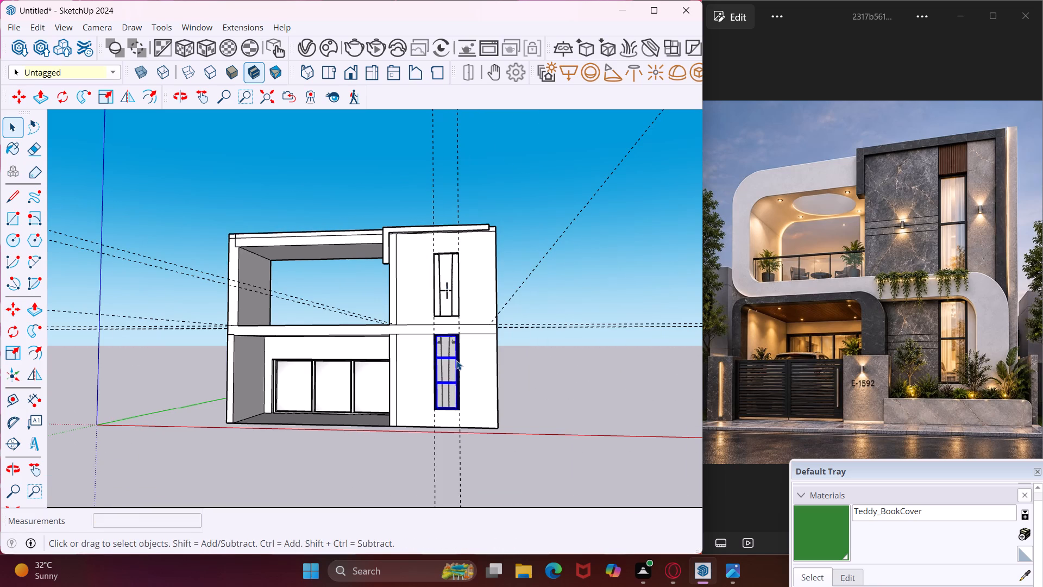
{"action": "key", "text": "m"}
{"action": "left_click", "coordinate": [473, 376]}
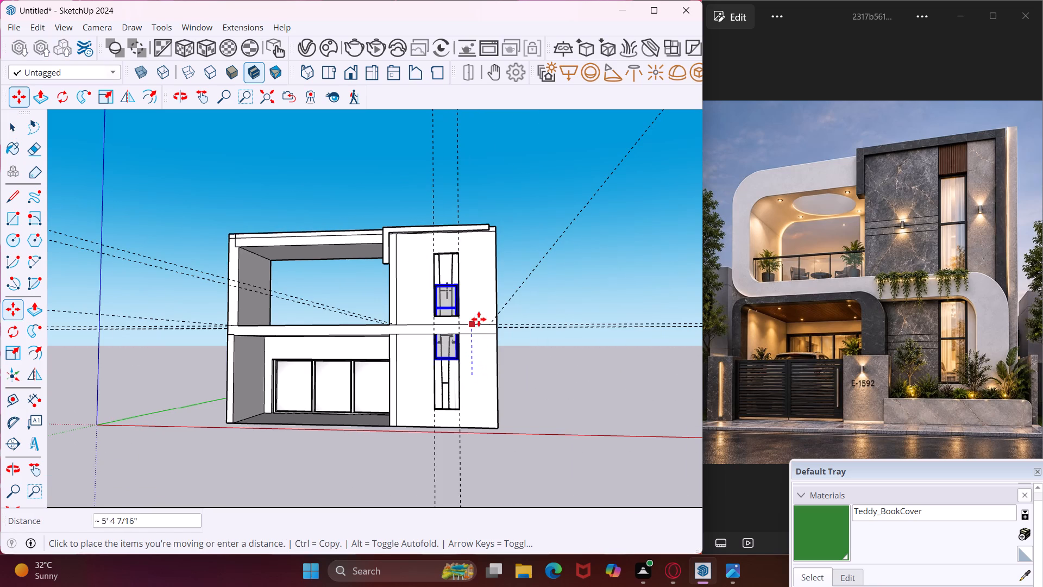
{"action": "left_click", "coordinate": [473, 290]}
{"action": "key", "text": "Escape"}
{"action": "key", "text": "space"}
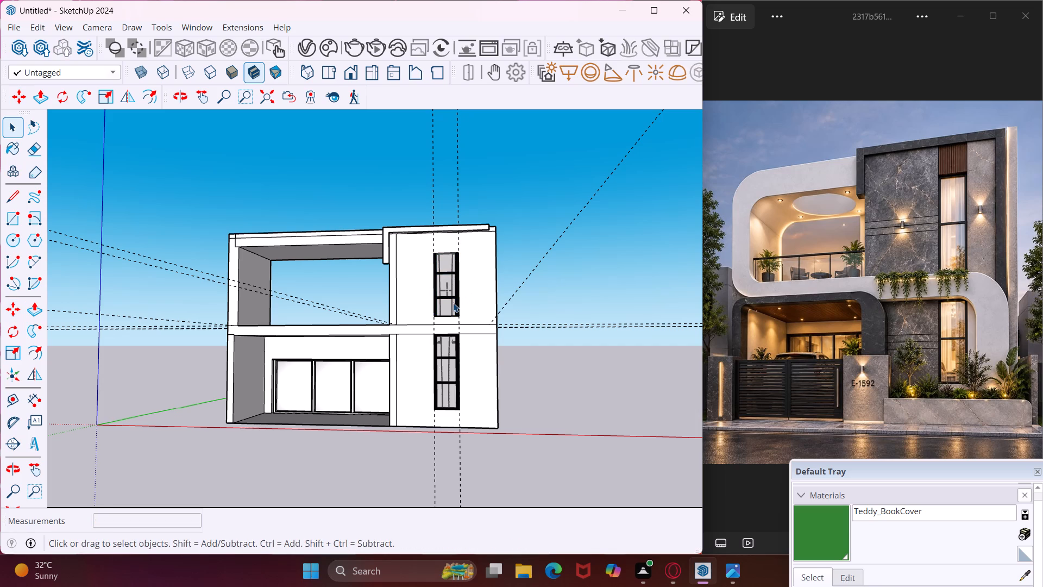
Examine how the copied frame sits in the upper window opening and review the whole front facade.
{"action": "scroll", "coordinate": [453, 303], "scroll_direction": "up", "scroll_amount": 7}
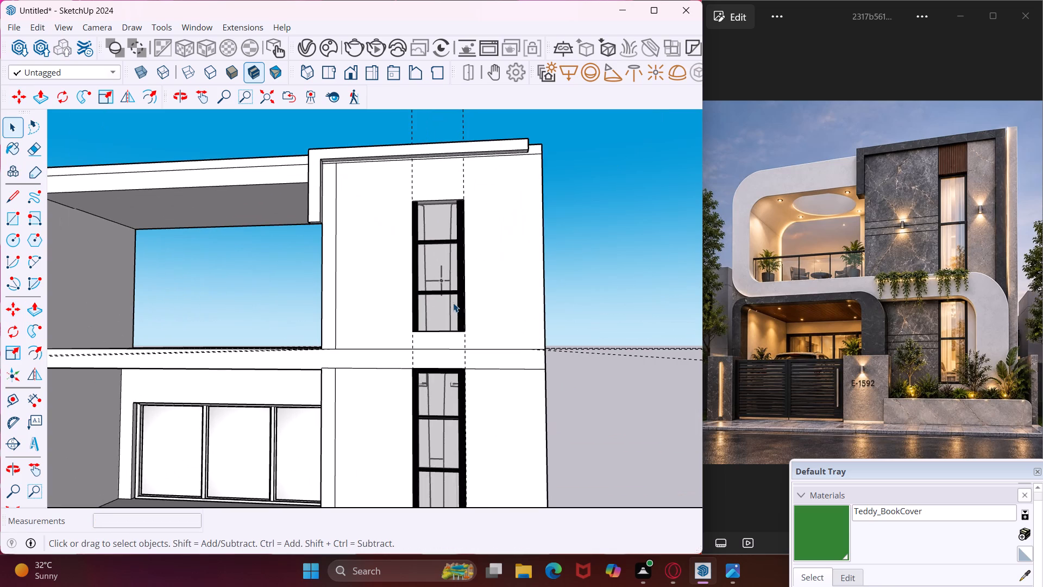
{"action": "left_click", "coordinate": [453, 303]}
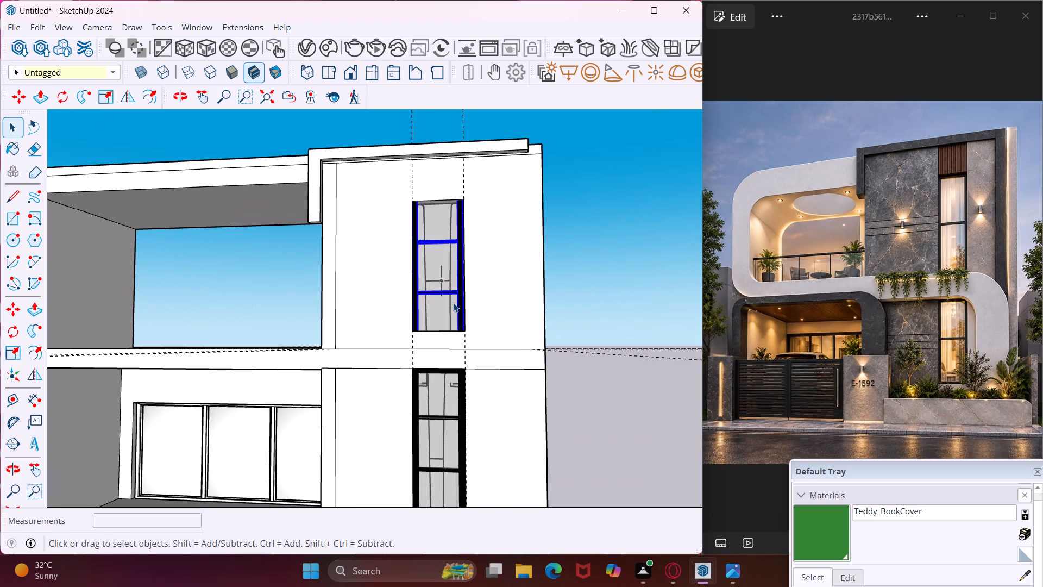
{"action": "scroll", "coordinate": [453, 303], "scroll_direction": "down", "scroll_amount": 3}
{"action": "left_click", "coordinate": [578, 268]}
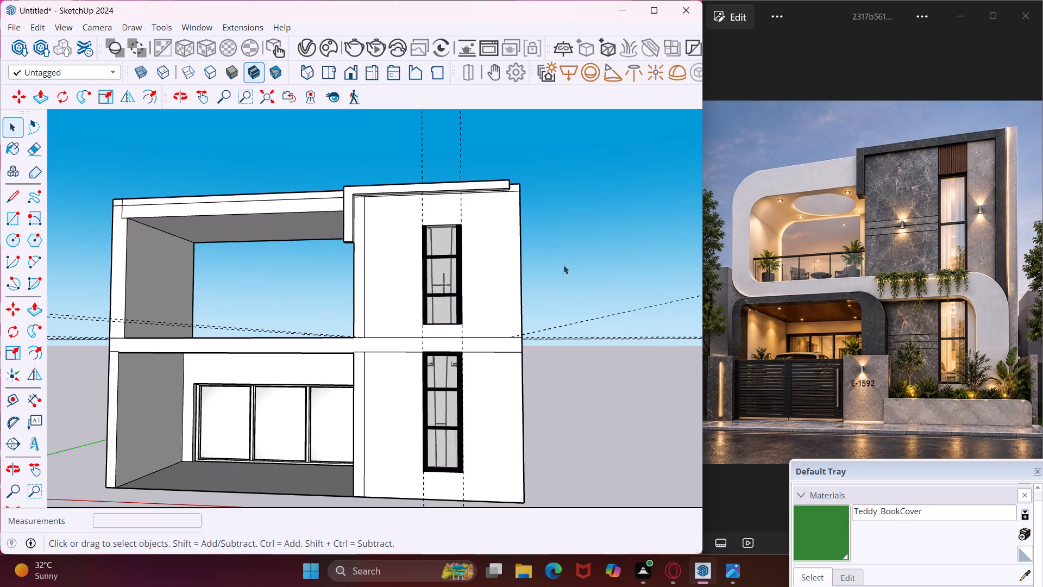
{"action": "middle_click_drag", "start_coordinate": [557, 281], "coordinate": [566, 333]}
{"action": "scroll", "coordinate": [517, 290], "scroll_direction": "down", "scroll_amount": 5}
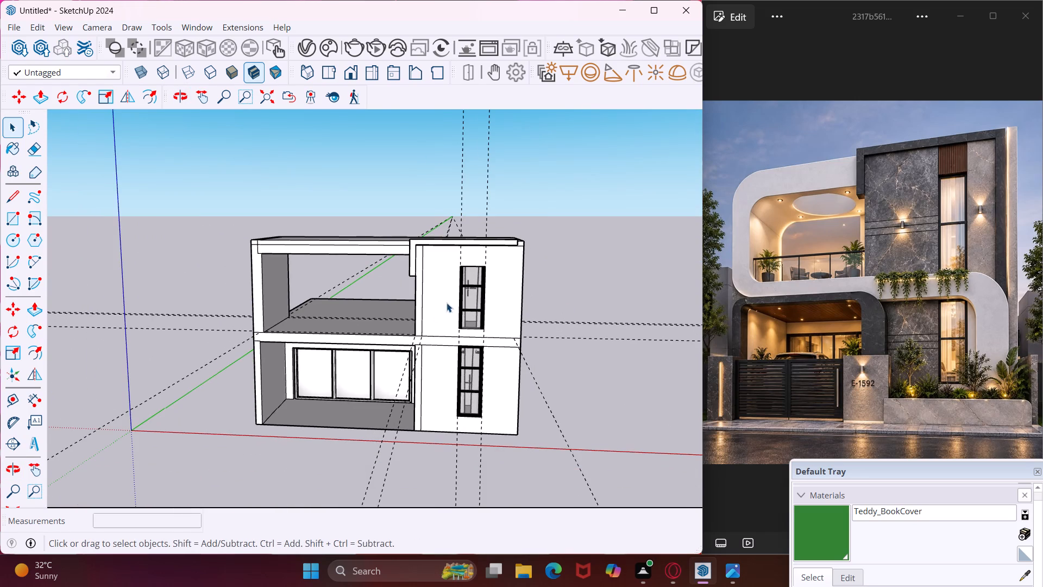
{"action": "middle_click_drag", "start_coordinate": [401, 326], "coordinate": [493, 321]}
{"action": "scroll", "coordinate": [464, 317], "scroll_direction": "down", "scroll_amount": 5}
{"action": "scroll", "coordinate": [547, 360], "scroll_direction": "up", "scroll_amount": 6}
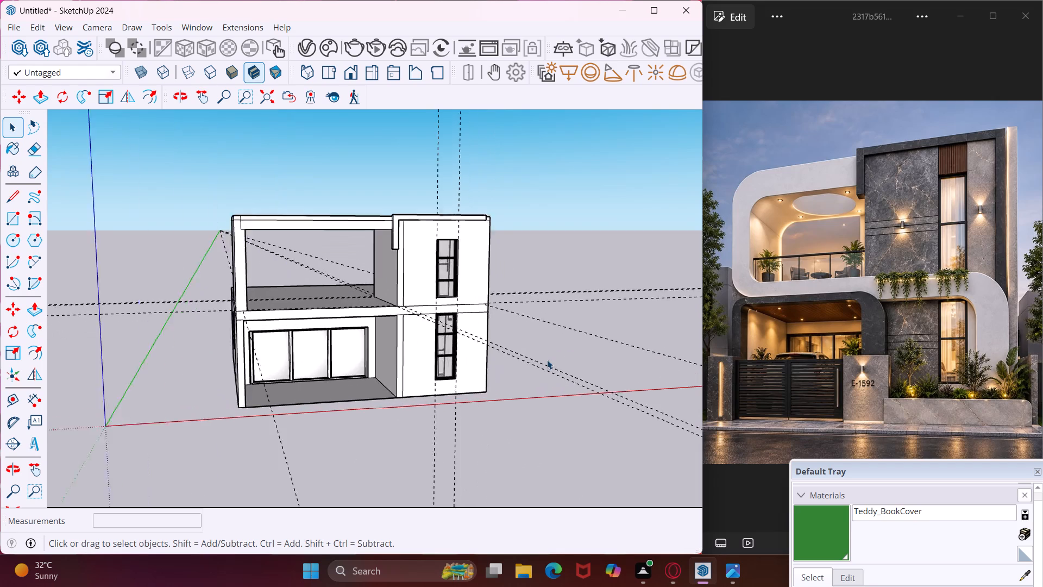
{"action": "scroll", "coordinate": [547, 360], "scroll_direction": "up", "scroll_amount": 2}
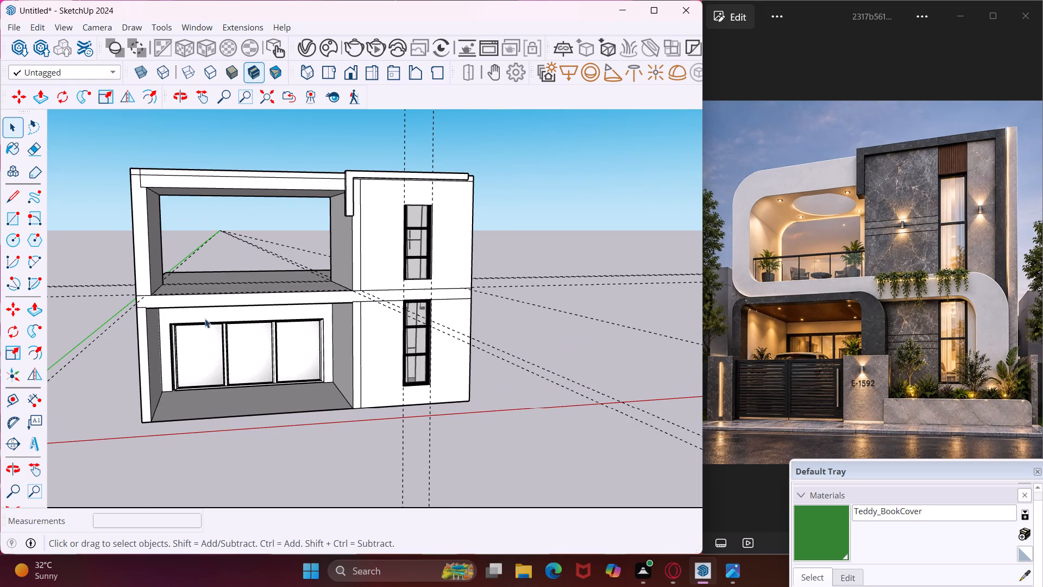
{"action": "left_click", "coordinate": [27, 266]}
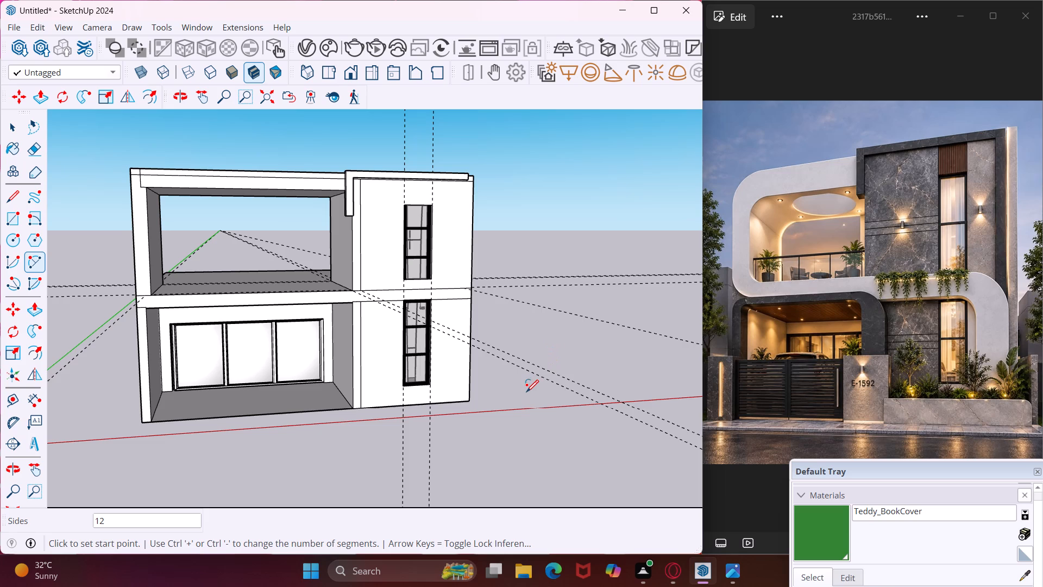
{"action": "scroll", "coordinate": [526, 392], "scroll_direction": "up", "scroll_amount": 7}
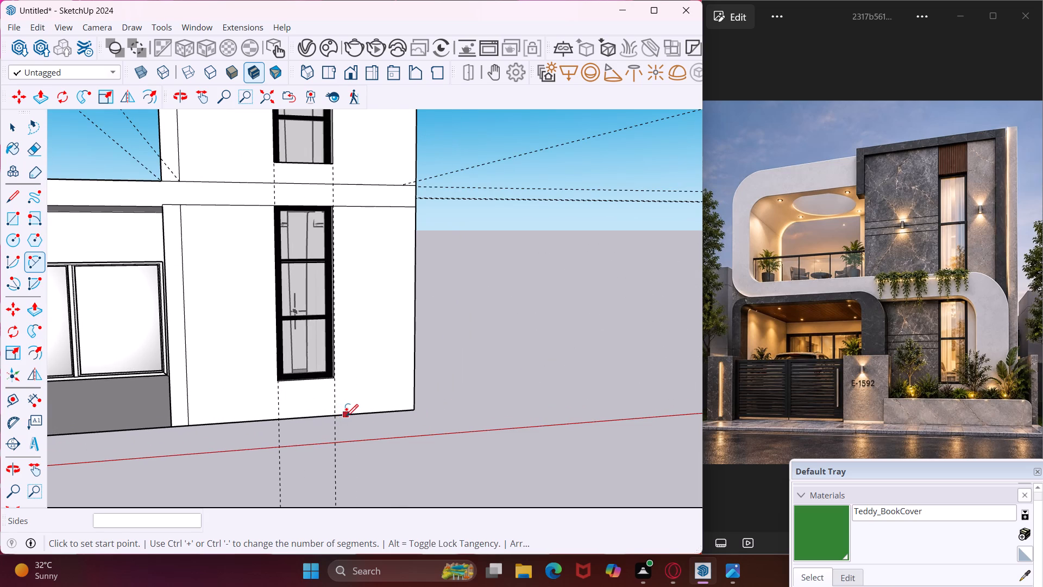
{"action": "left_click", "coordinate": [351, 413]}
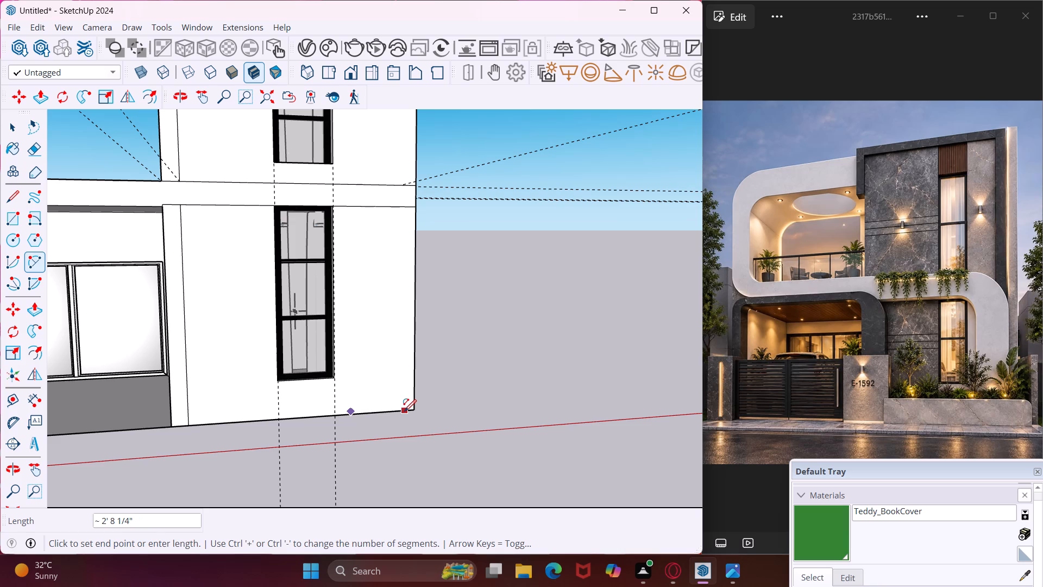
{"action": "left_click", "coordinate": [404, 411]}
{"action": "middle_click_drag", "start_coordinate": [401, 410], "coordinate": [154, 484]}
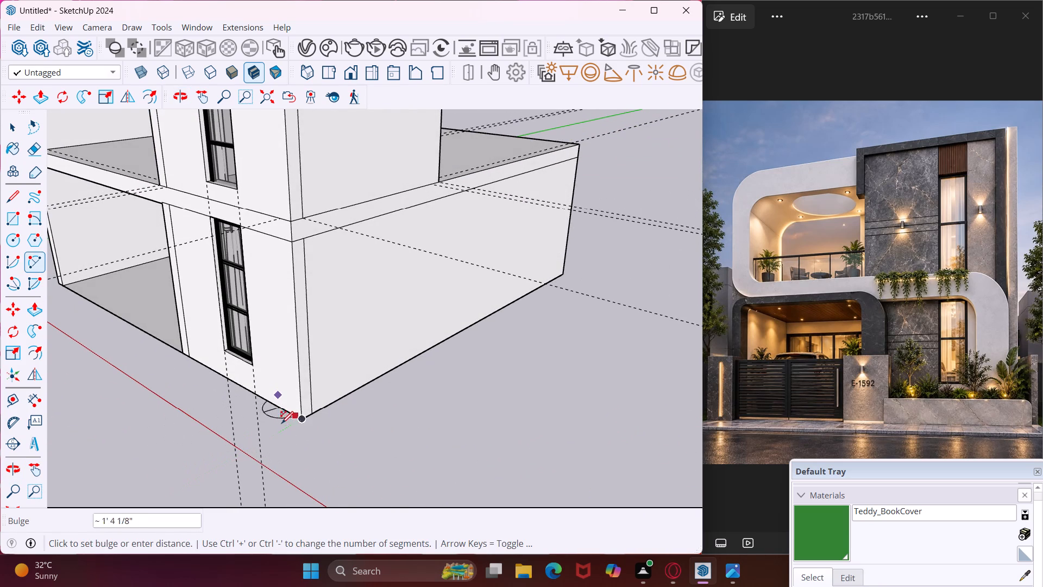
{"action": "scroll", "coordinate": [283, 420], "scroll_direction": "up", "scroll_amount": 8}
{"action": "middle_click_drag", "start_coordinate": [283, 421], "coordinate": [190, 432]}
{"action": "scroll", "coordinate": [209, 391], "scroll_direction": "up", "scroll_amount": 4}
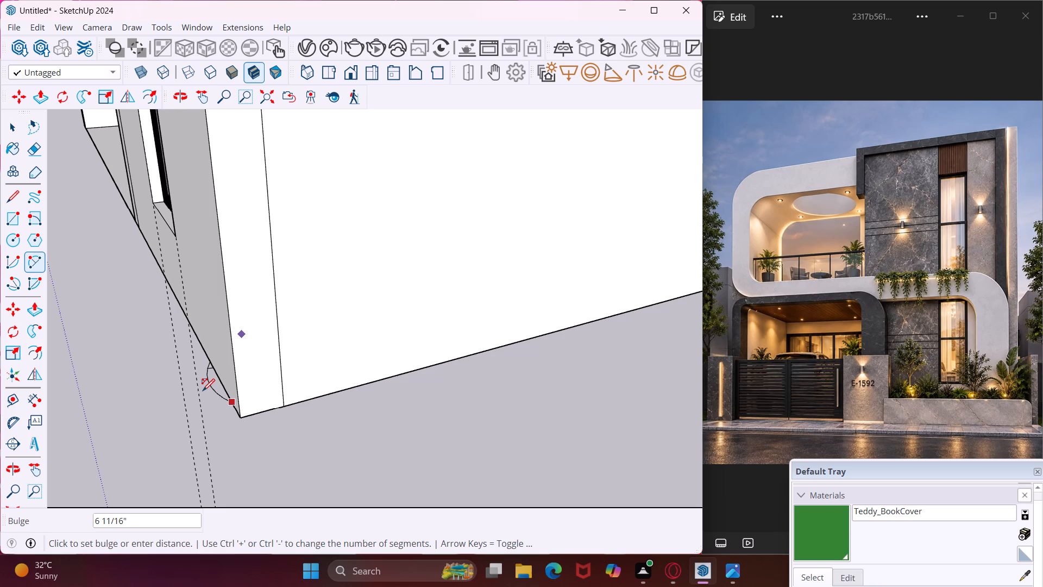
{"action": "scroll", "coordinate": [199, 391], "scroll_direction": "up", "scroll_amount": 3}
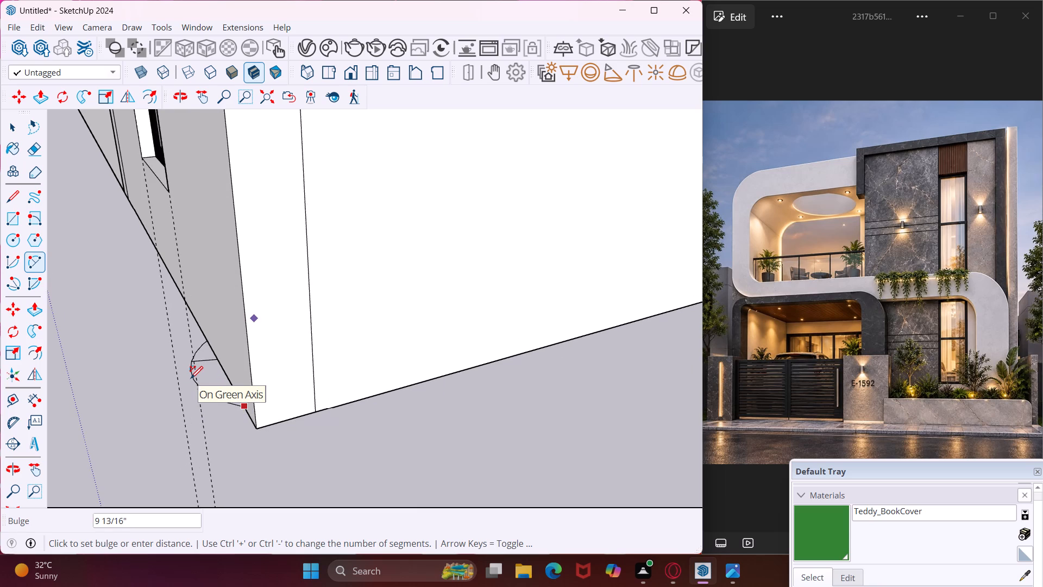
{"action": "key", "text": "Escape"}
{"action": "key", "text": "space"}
Draw a vertical rectangle about 2' wide and 10' high on the front wall, between the ground-floor narrow window and the outer corner.
{"action": "middle_click_drag", "start_coordinate": [202, 369], "coordinate": [414, 343]}
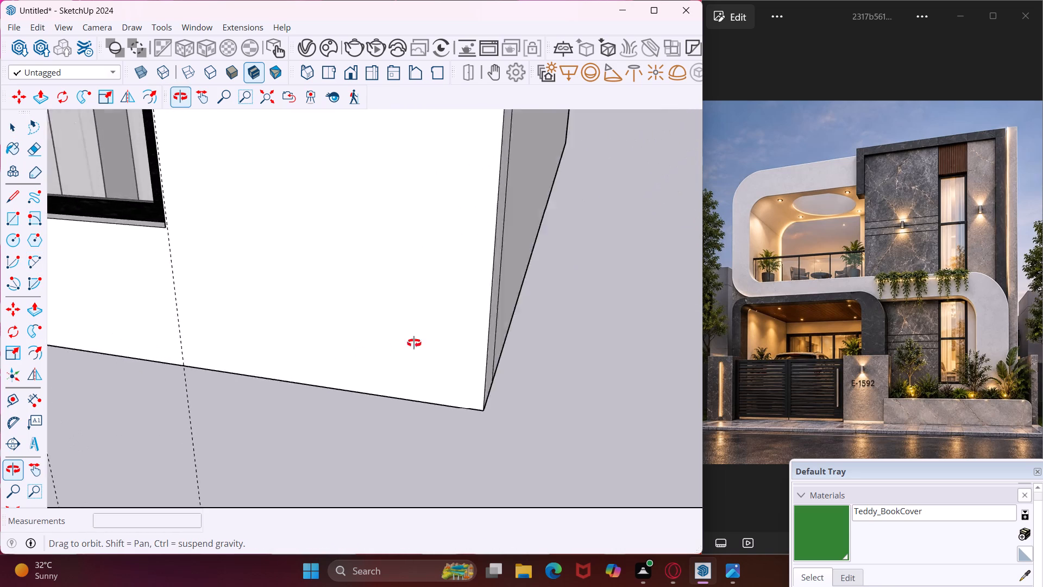
{"action": "middle_click_drag", "start_coordinate": [414, 343], "coordinate": [447, 335]}
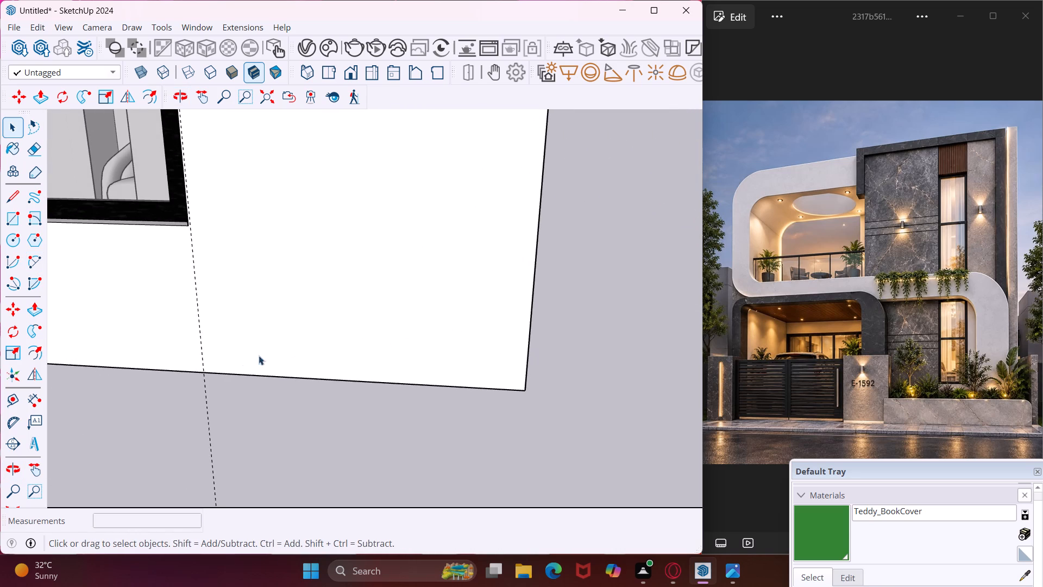
{"action": "left_click", "coordinate": [21, 228]}
{"action": "middle_click_drag", "start_coordinate": [233, 216], "coordinate": [242, 261]}
{"action": "scroll", "coordinate": [238, 257], "scroll_direction": "down", "scroll_amount": 2}
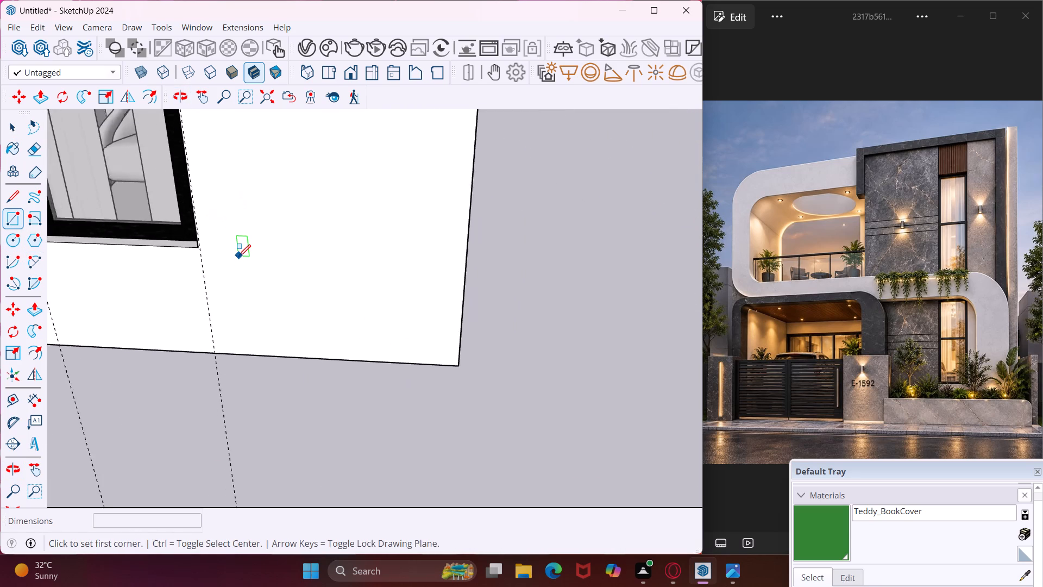
{"action": "scroll", "coordinate": [238, 257], "scroll_direction": "down", "scroll_amount": 20}
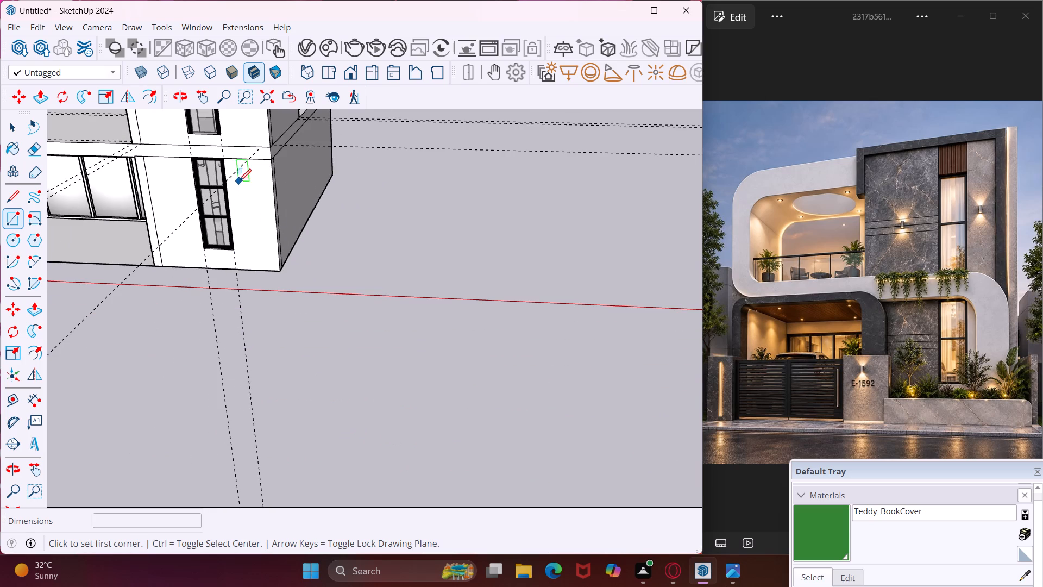
{"action": "middle_click_drag", "start_coordinate": [246, 179], "coordinate": [291, 171]}
{"action": "scroll", "coordinate": [248, 174], "scroll_direction": "up", "scroll_amount": 5}
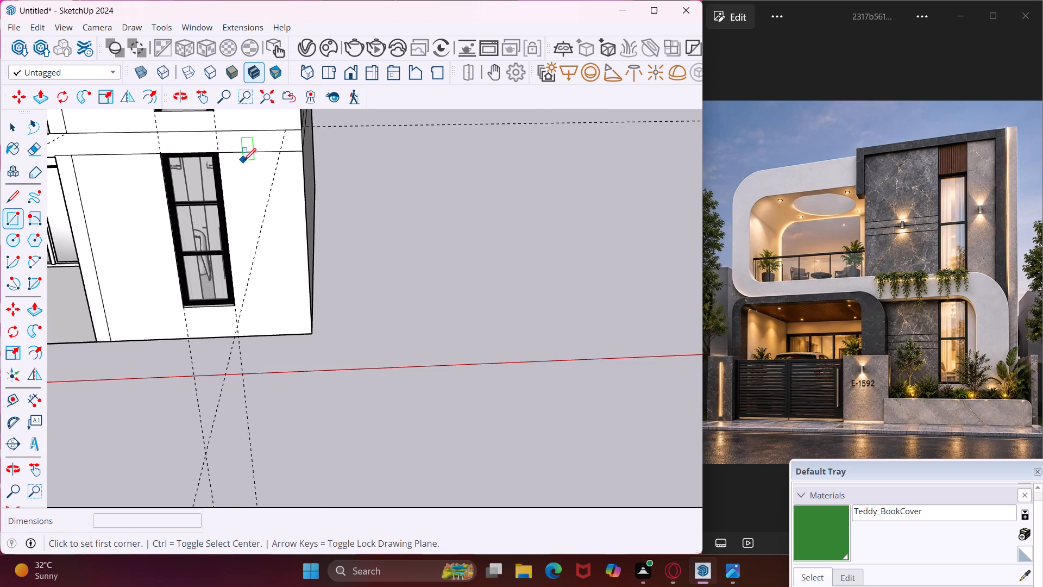
{"action": "left_click", "coordinate": [244, 154]}
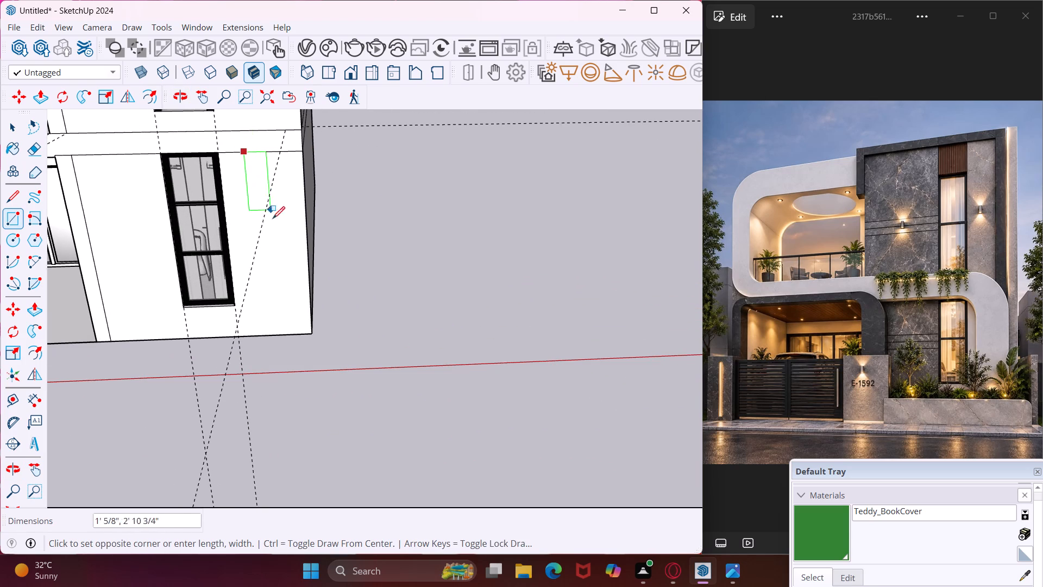
{"action": "scroll", "coordinate": [296, 329], "scroll_direction": "up", "scroll_amount": 4}
{"action": "left_click", "coordinate": [298, 334]}
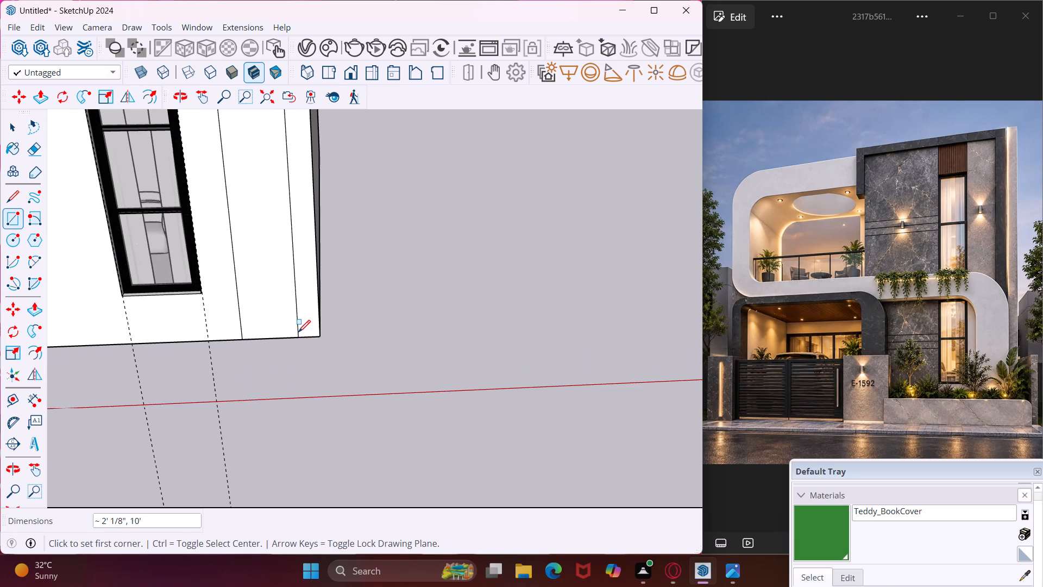
{"action": "key", "text": "grave"}
{"action": "key", "text": "Escape"}
{"action": "key", "text": "space"}
{"action": "scroll", "coordinate": [264, 293], "scroll_direction": "down", "scroll_amount": 3}
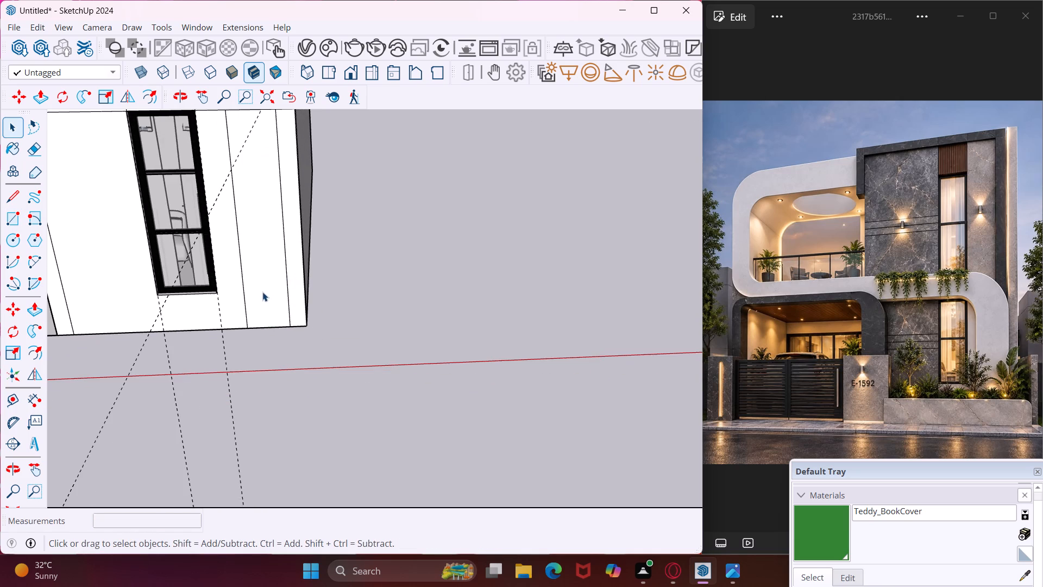
Push/Pull the upper balcony floor up about 11 5/8".
{"action": "middle_click_drag", "start_coordinate": [262, 292], "coordinate": [351, 309]}
{"action": "scroll", "coordinate": [334, 296], "scroll_direction": "down", "scroll_amount": 9}
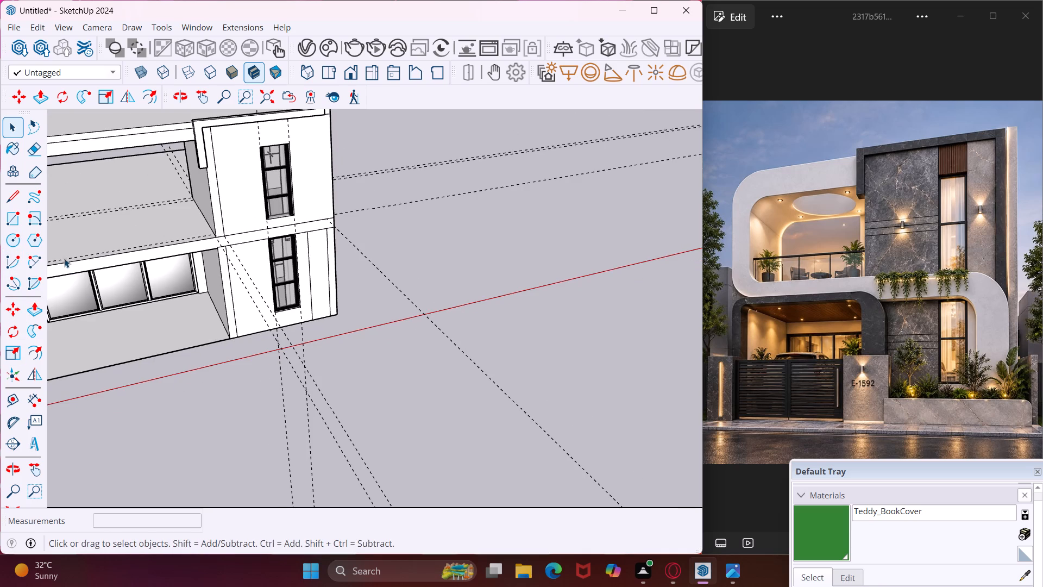
{"action": "middle_click_drag", "start_coordinate": [141, 267], "coordinate": [293, 235]}
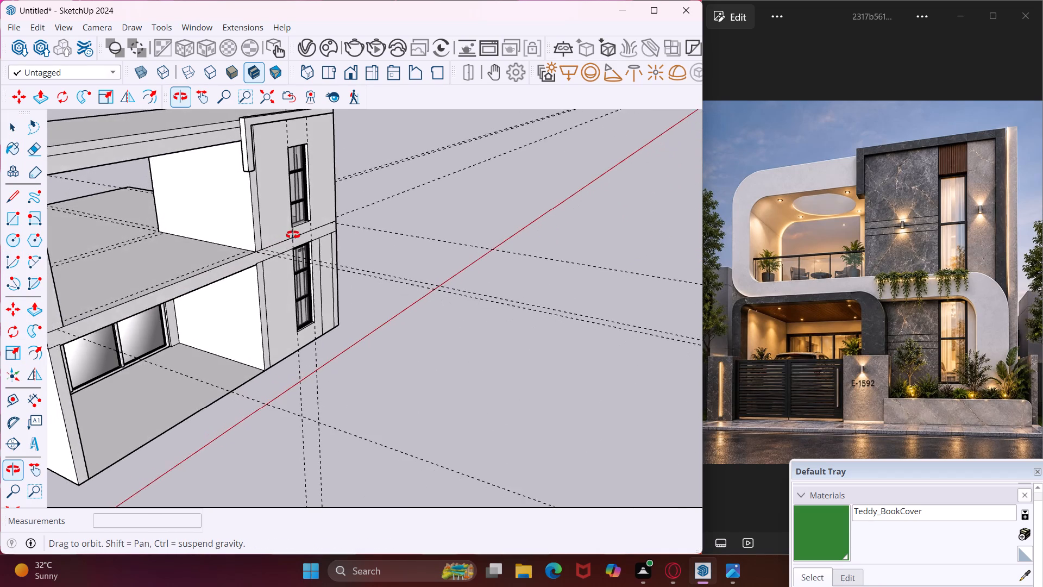
{"action": "middle_click_drag", "start_coordinate": [293, 235], "coordinate": [296, 246]}
{"action": "scroll", "coordinate": [235, 248], "scroll_direction": "up", "scroll_amount": 7}
{"action": "left_click", "coordinate": [189, 274]}
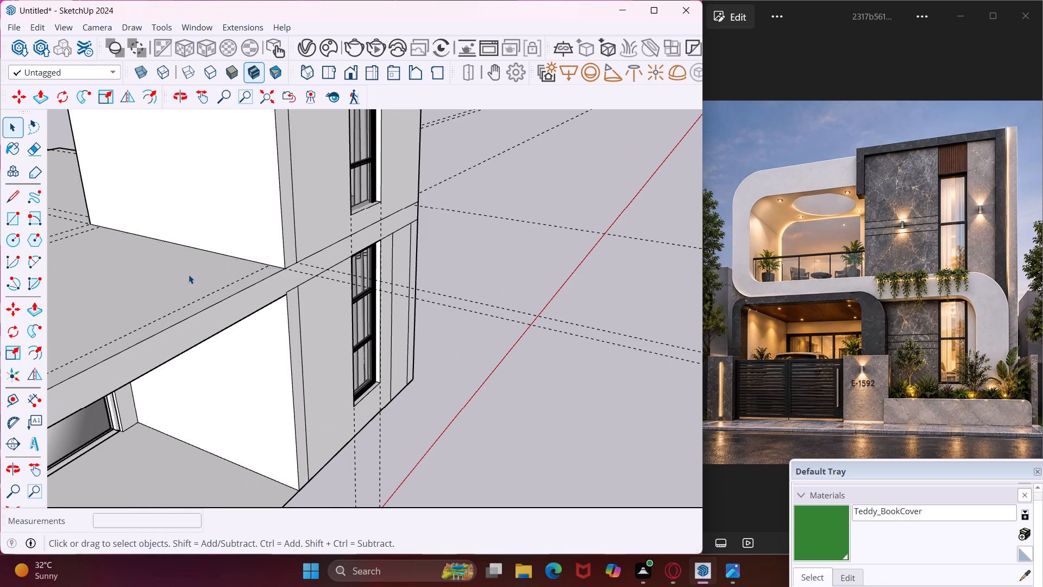
{"action": "key", "text": "p"}
{"action": "left_click", "coordinate": [189, 274]}
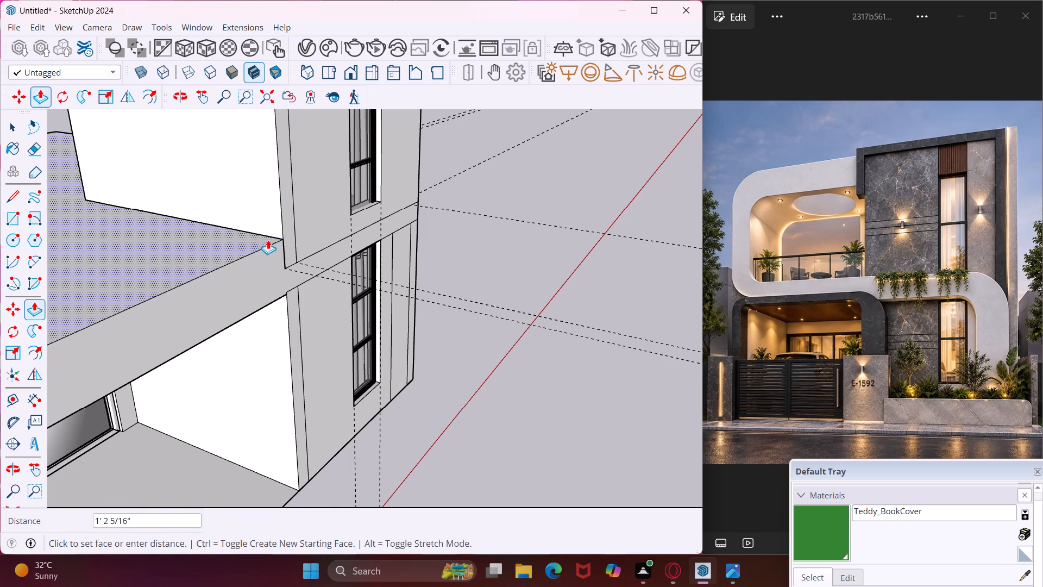
{"action": "left_click", "coordinate": [285, 245]}
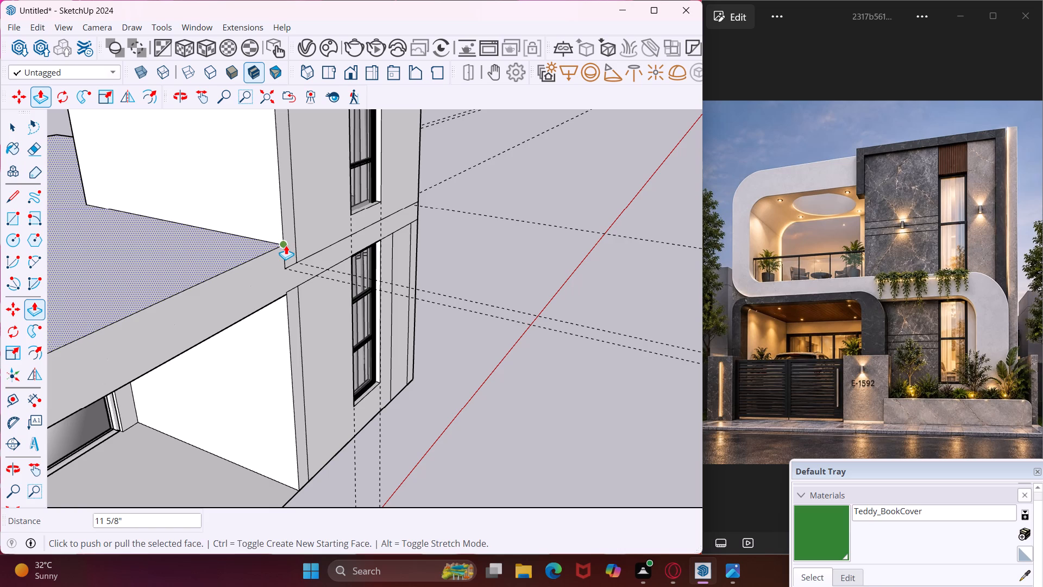
{"action": "key", "text": "Escape"}
{"action": "key", "text": "space"}
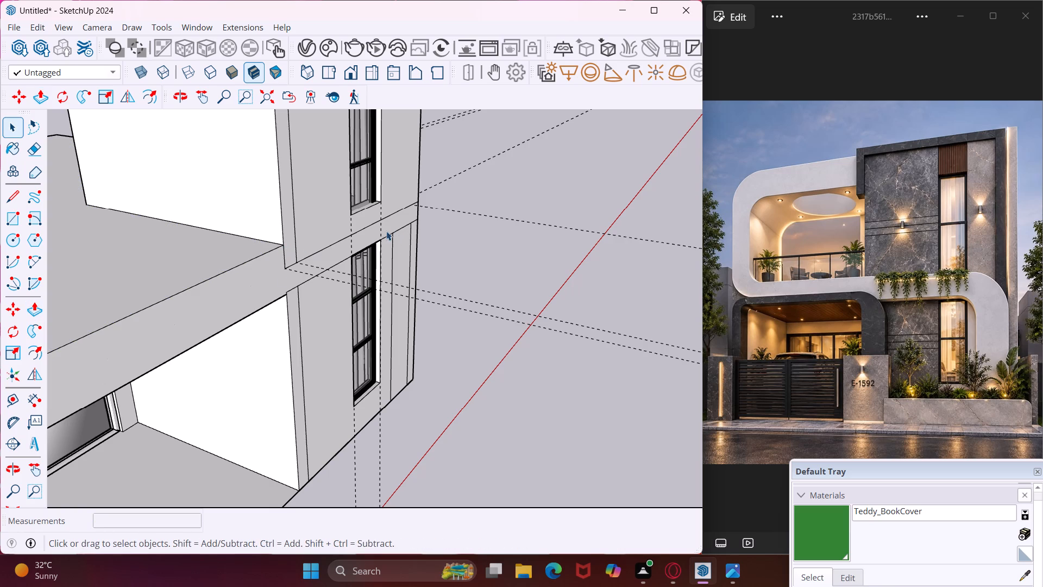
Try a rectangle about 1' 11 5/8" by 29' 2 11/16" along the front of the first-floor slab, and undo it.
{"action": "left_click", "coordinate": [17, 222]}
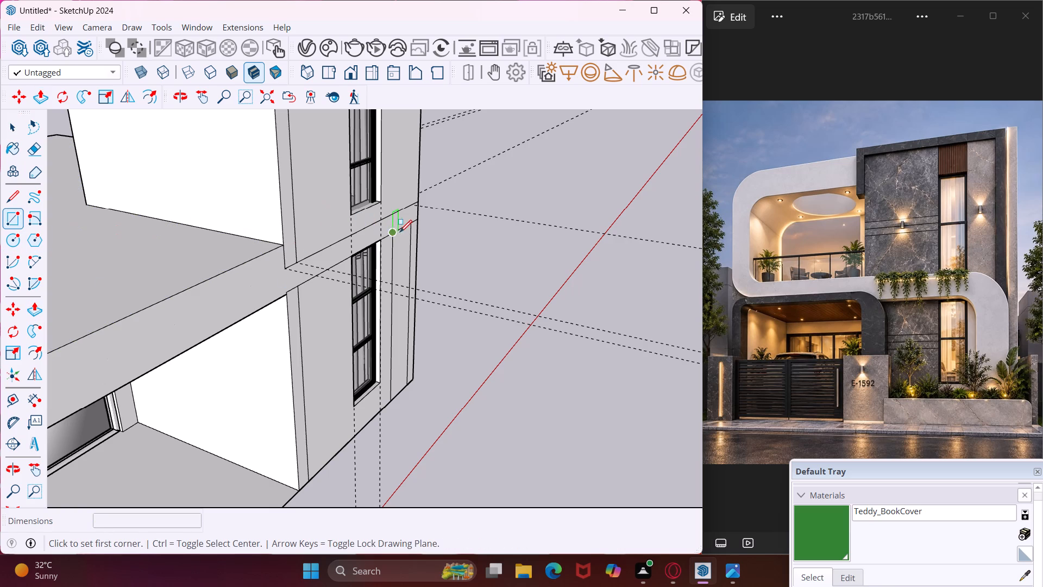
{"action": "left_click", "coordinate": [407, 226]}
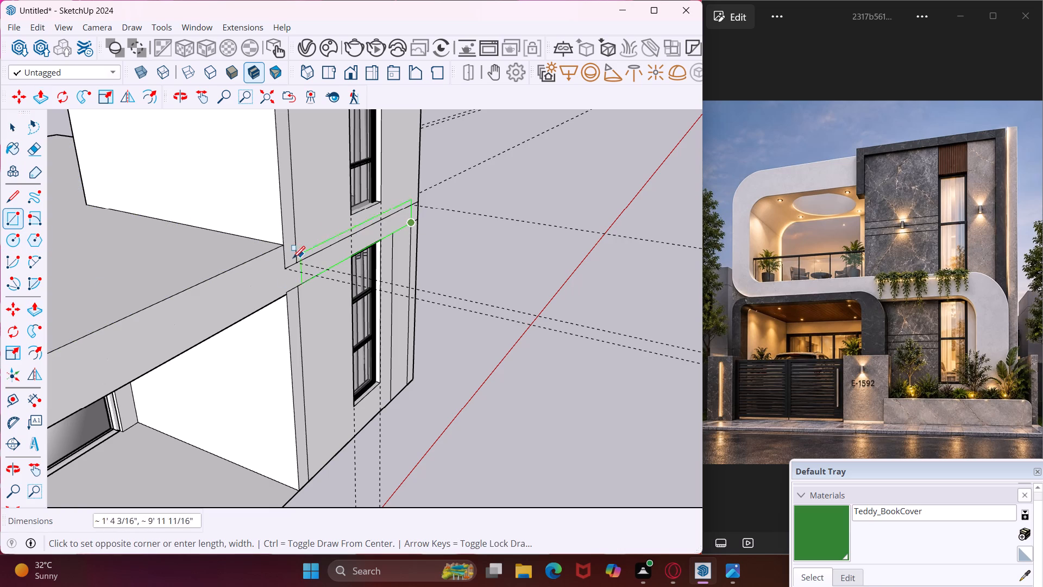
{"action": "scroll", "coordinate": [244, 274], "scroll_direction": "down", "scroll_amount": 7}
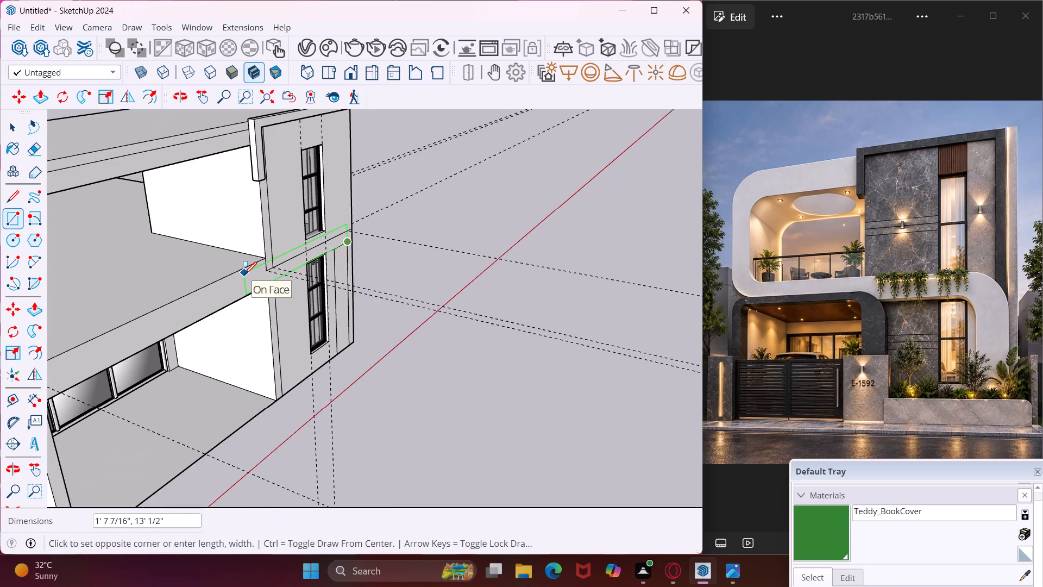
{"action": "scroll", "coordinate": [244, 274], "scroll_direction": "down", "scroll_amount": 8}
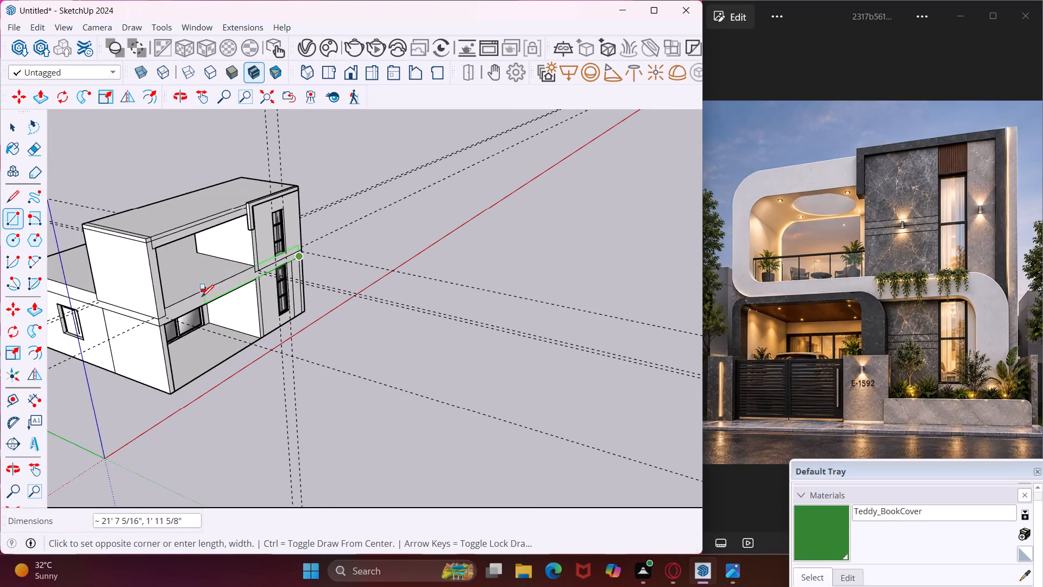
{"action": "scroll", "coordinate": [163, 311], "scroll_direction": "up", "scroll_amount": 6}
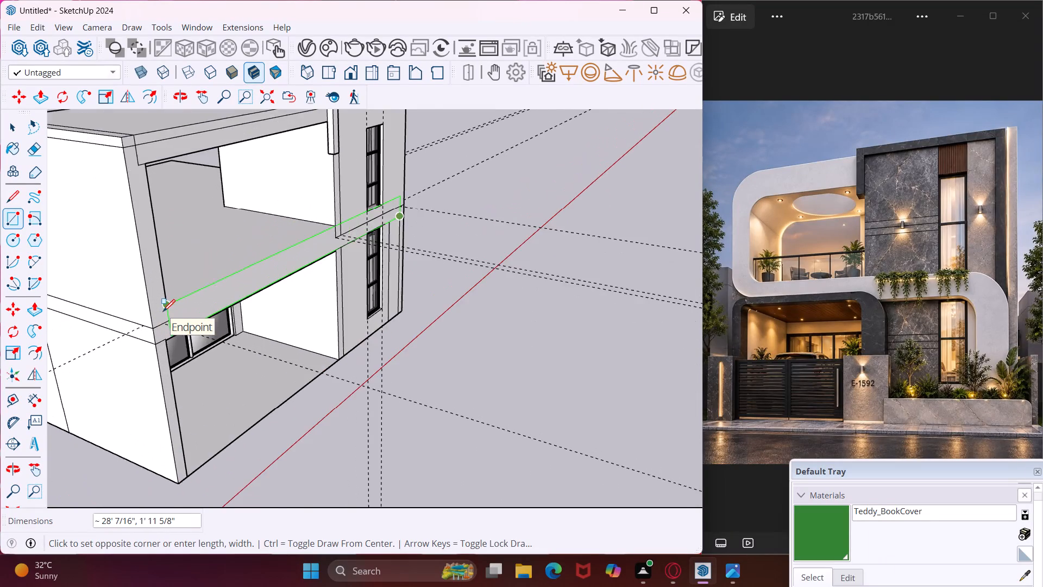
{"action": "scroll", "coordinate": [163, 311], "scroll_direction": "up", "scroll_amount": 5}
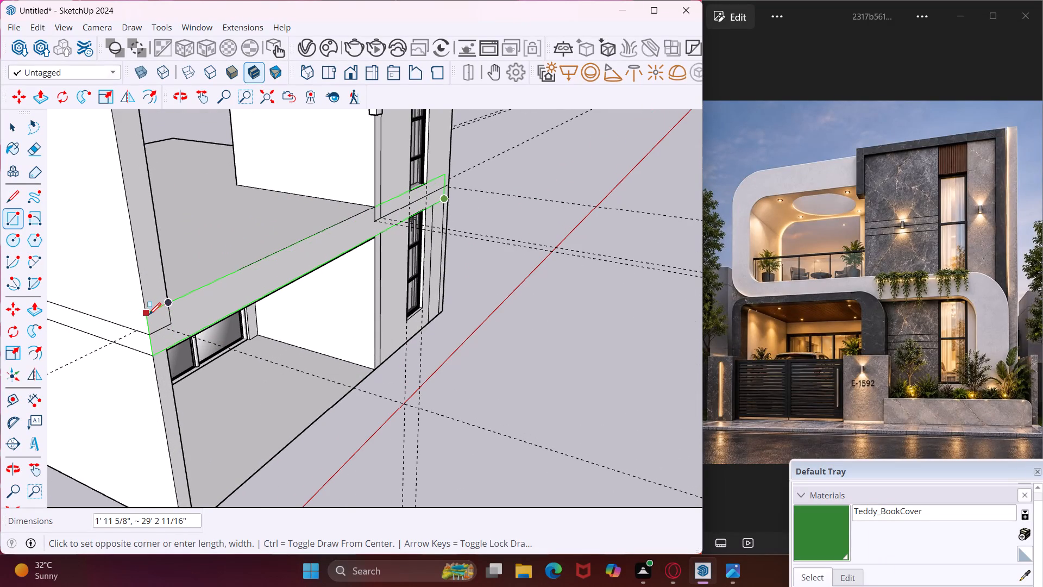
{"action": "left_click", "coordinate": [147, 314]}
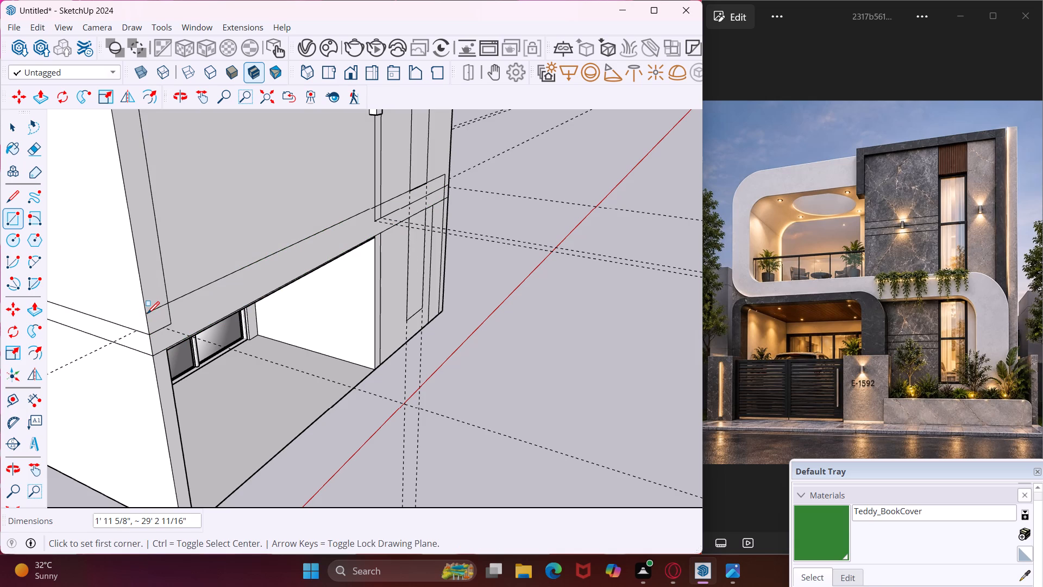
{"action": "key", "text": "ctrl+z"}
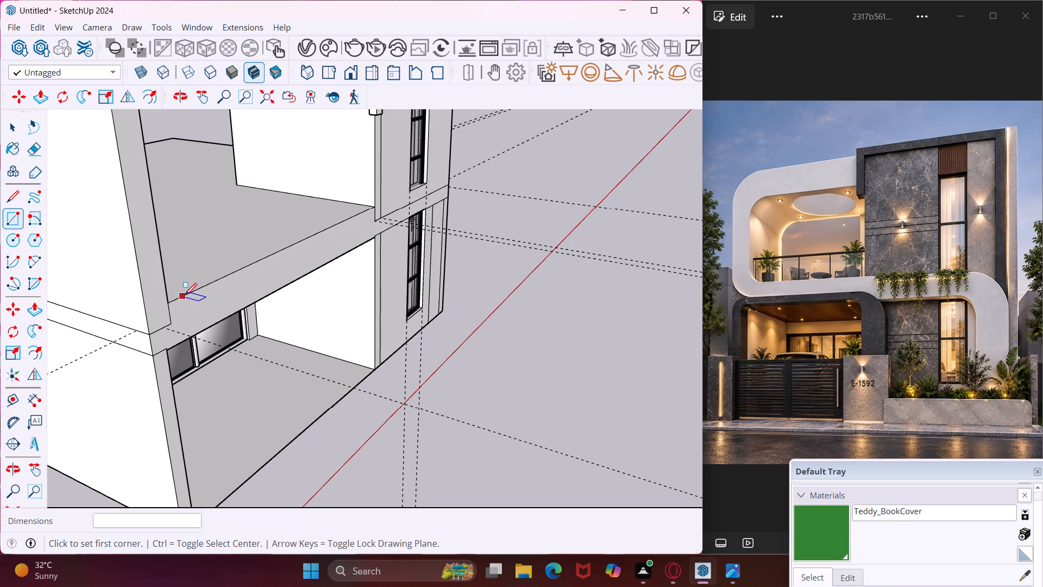
Draw a rectangle about 1' 9" high and 29' 3" long along the first-floor slab front, from the vertical strip's top to the far side wall.
{"action": "left_click", "coordinate": [444, 200]}
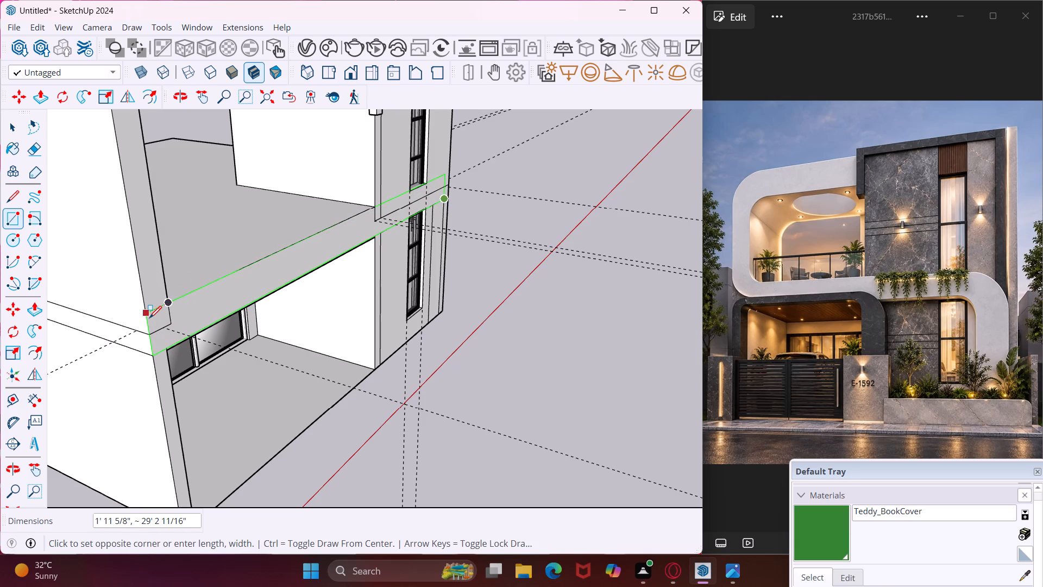
{"action": "scroll", "coordinate": [147, 319], "scroll_direction": "up", "scroll_amount": 4}
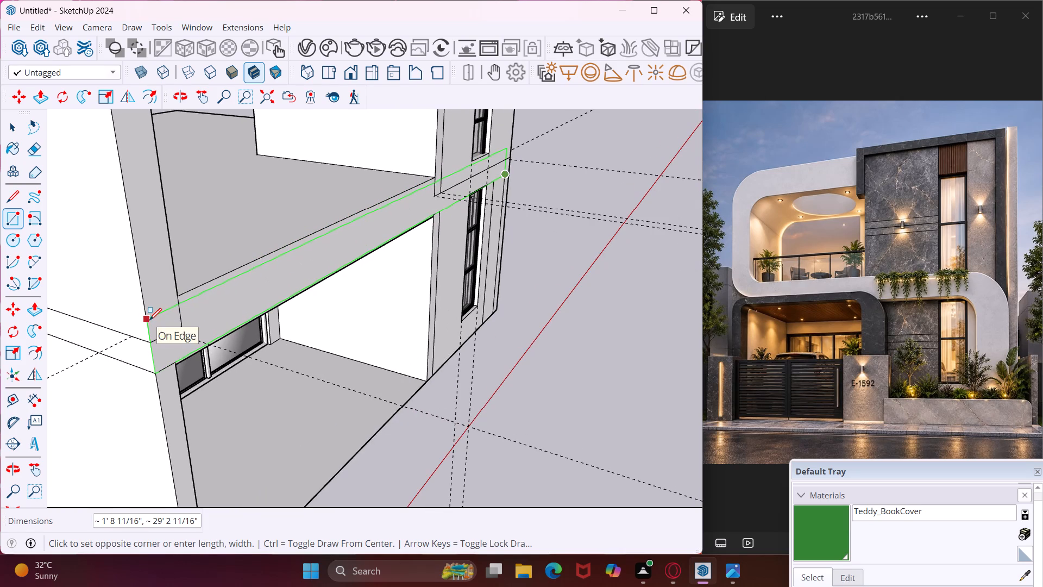
{"action": "left_click", "coordinate": [149, 320]}
{"action": "key", "text": "Escape"}
{"action": "key", "text": "space"}
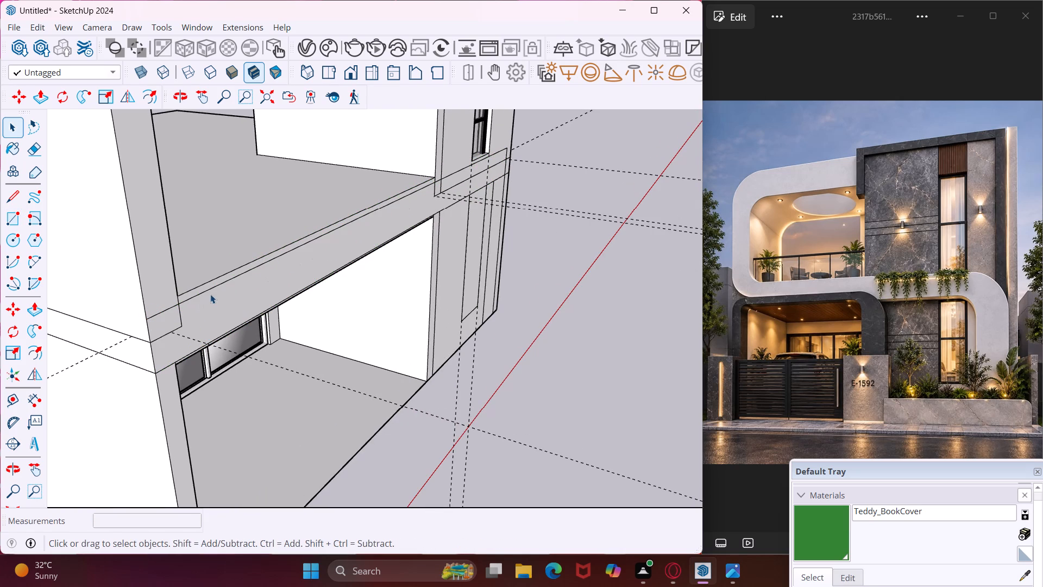
Delete the face covering the ground-floor narrow window opening.
{"action": "middle_click_drag", "start_coordinate": [210, 294], "coordinate": [125, 317]}
{"action": "left_click", "coordinate": [519, 235]}
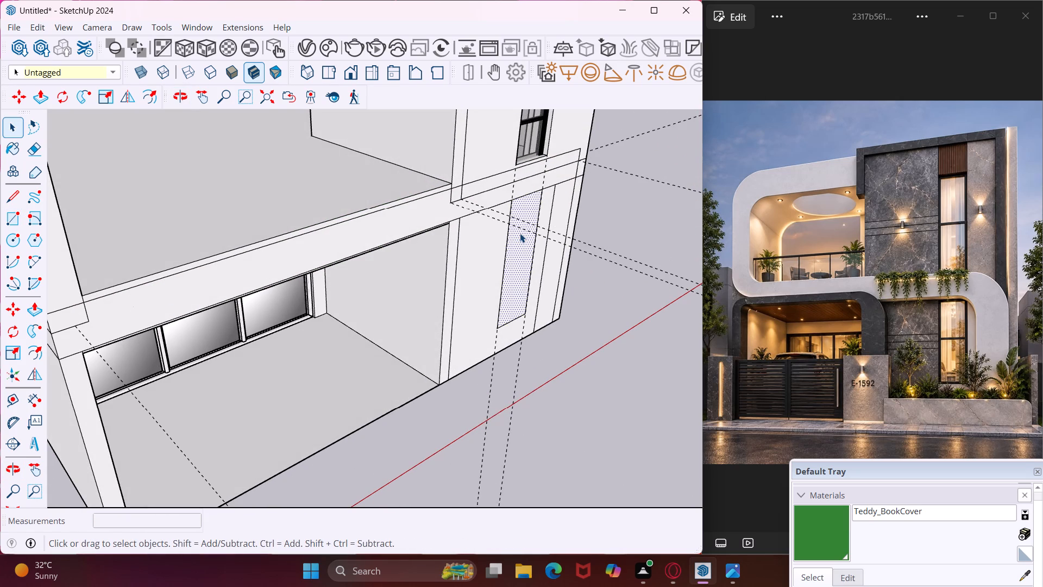
{"action": "key", "text": "Delete"}
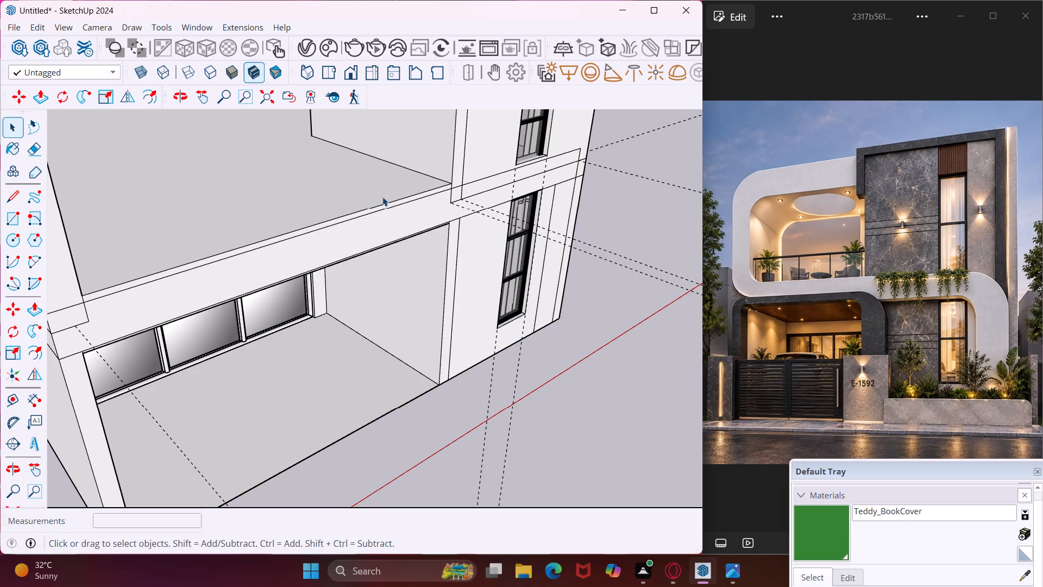
Push/Pull the upper balcony floor about 2 15/16" to meet the top edge of the slab-front rectangle.
{"action": "left_click", "coordinate": [382, 197]}
{"action": "key", "text": "p"}
{"action": "left_click", "coordinate": [382, 197]}
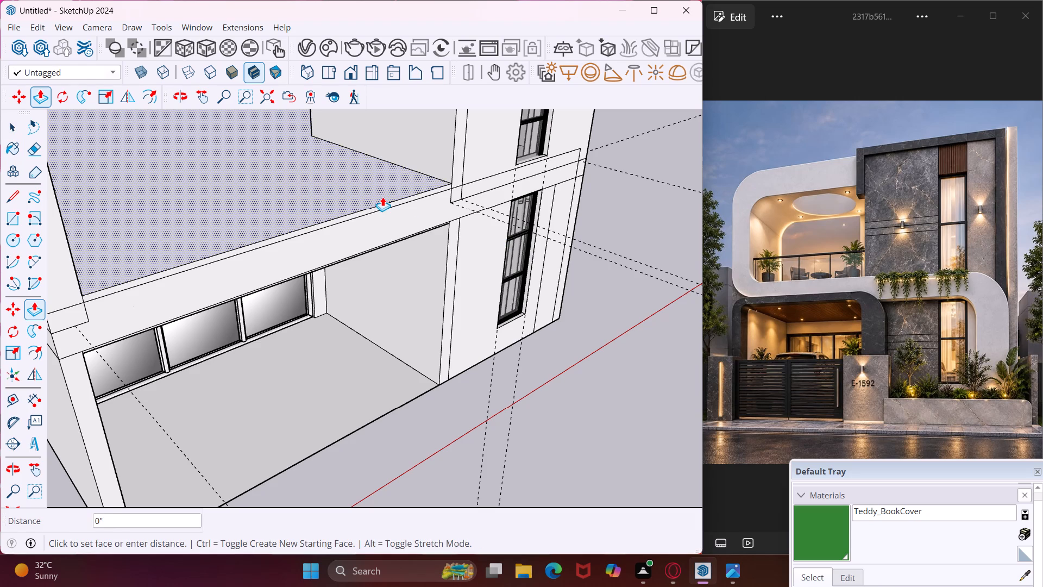
{"action": "scroll", "coordinate": [383, 203], "scroll_direction": "up", "scroll_amount": 7}
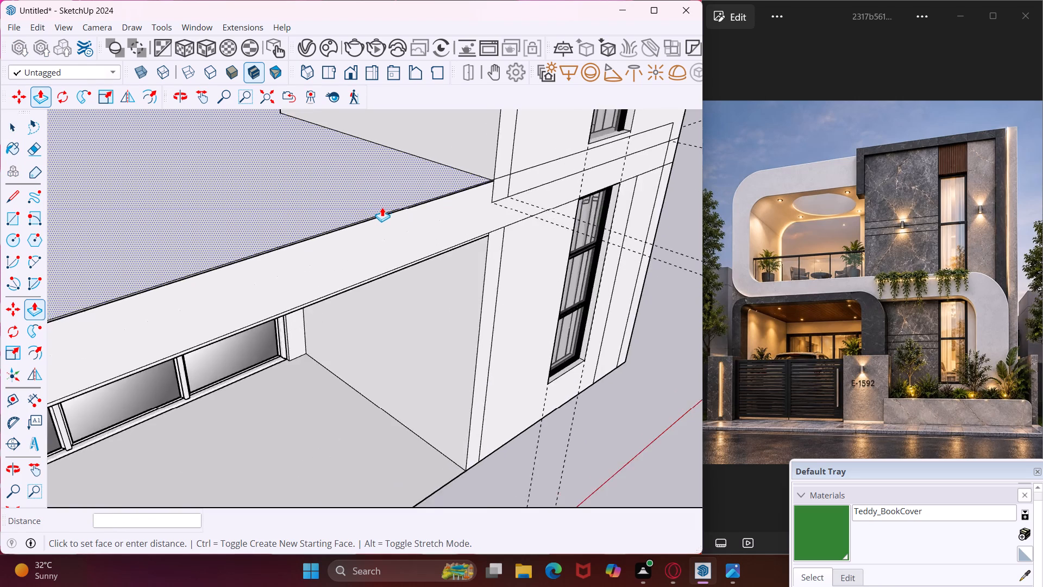
{"action": "scroll", "coordinate": [382, 207], "scroll_direction": "up", "scroll_amount": 2}
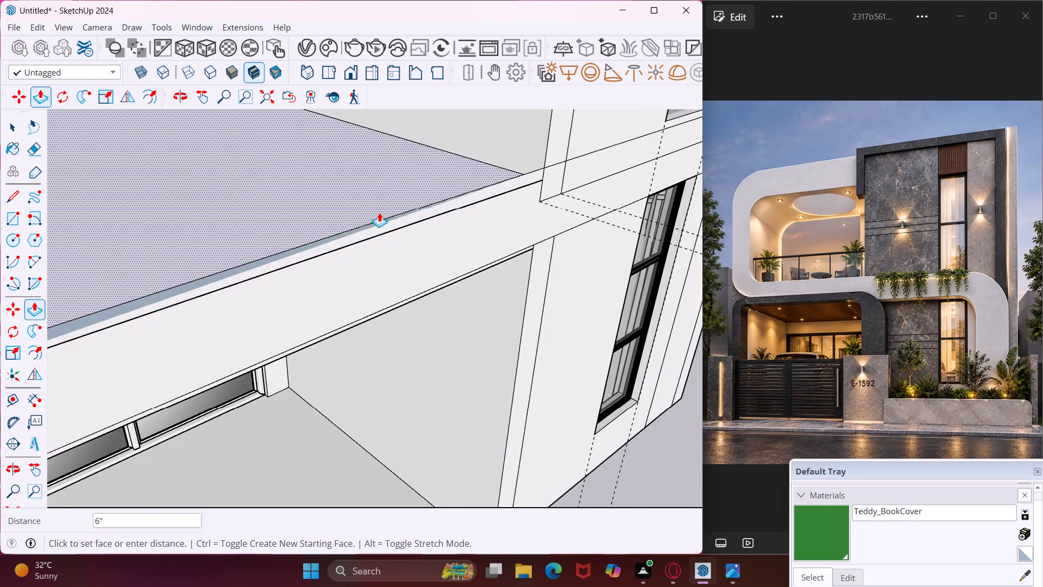
{"action": "scroll", "coordinate": [379, 213], "scroll_direction": "up", "scroll_amount": 7}
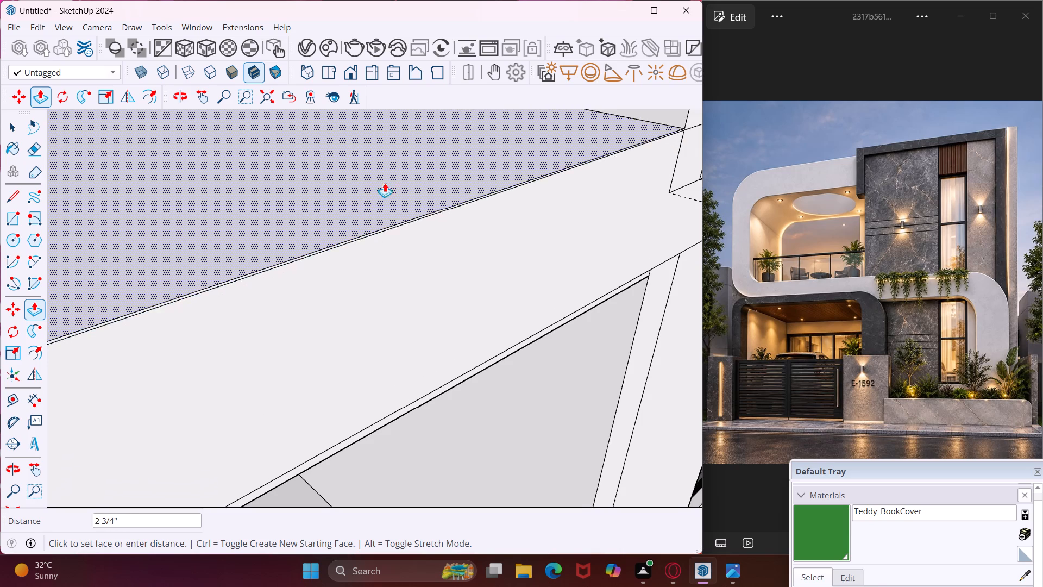
{"action": "left_click", "coordinate": [610, 155]}
{"action": "scroll", "coordinate": [426, 201], "scroll_direction": "down", "scroll_amount": 9}
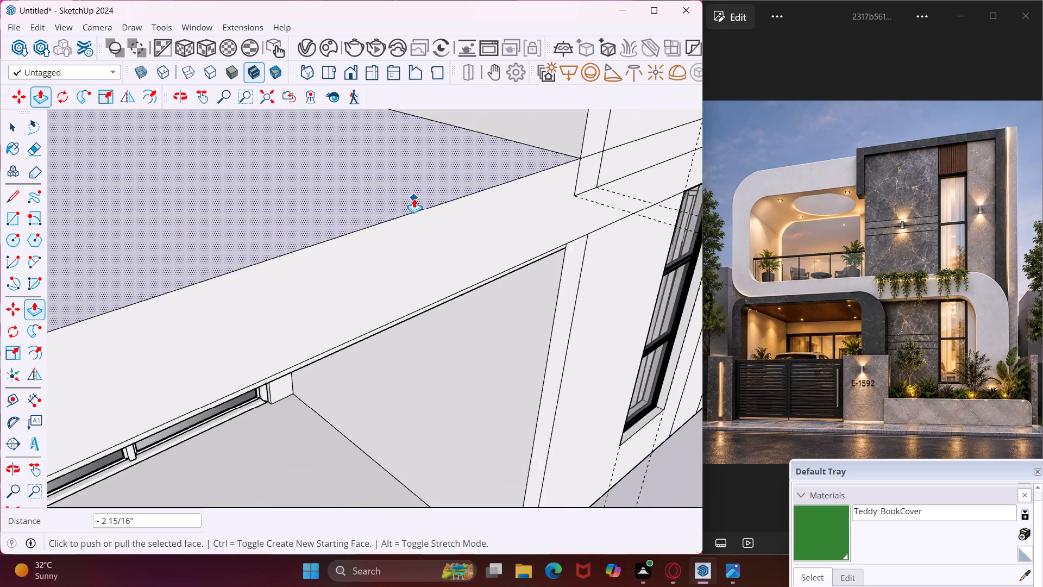
{"action": "scroll", "coordinate": [414, 198], "scroll_direction": "down", "scroll_amount": 10}
{"action": "key", "text": "Escape"}
{"action": "key", "text": "space"}
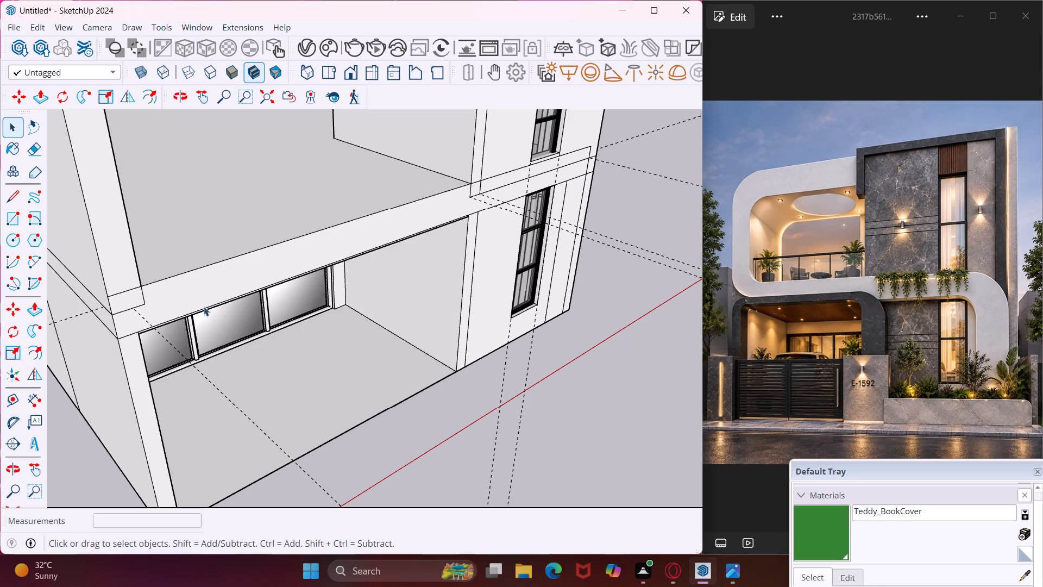
Draw an arc with a bulge of about 2 1/4" across the framing band's outer upper corner beside the narrow windows.
{"action": "scroll", "coordinate": [138, 277], "scroll_direction": "down", "scroll_amount": 5}
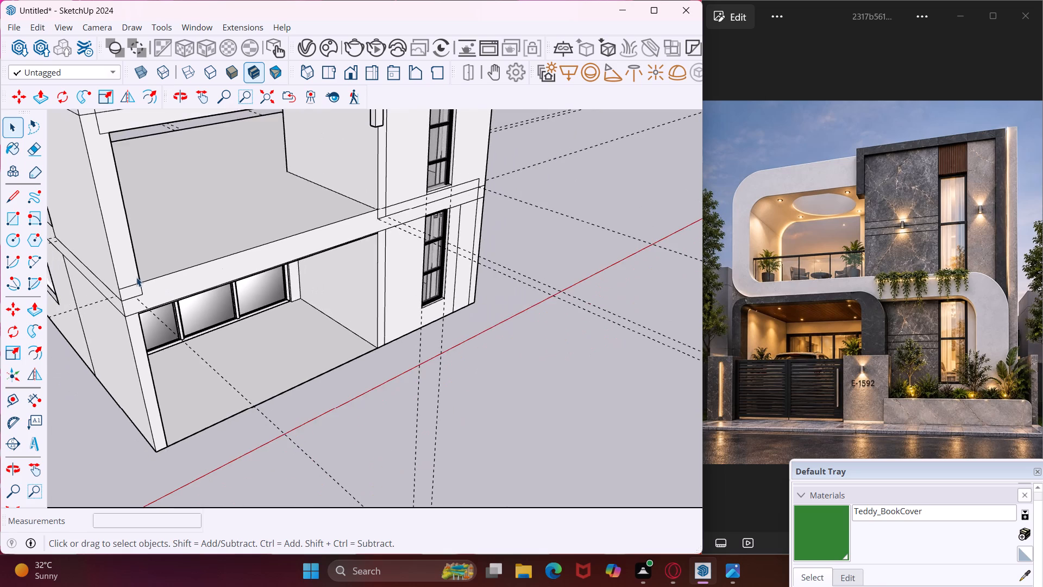
{"action": "scroll", "coordinate": [135, 277], "scroll_direction": "down", "scroll_amount": 4}
{"action": "middle_click_drag", "start_coordinate": [189, 282], "coordinate": [106, 273]}
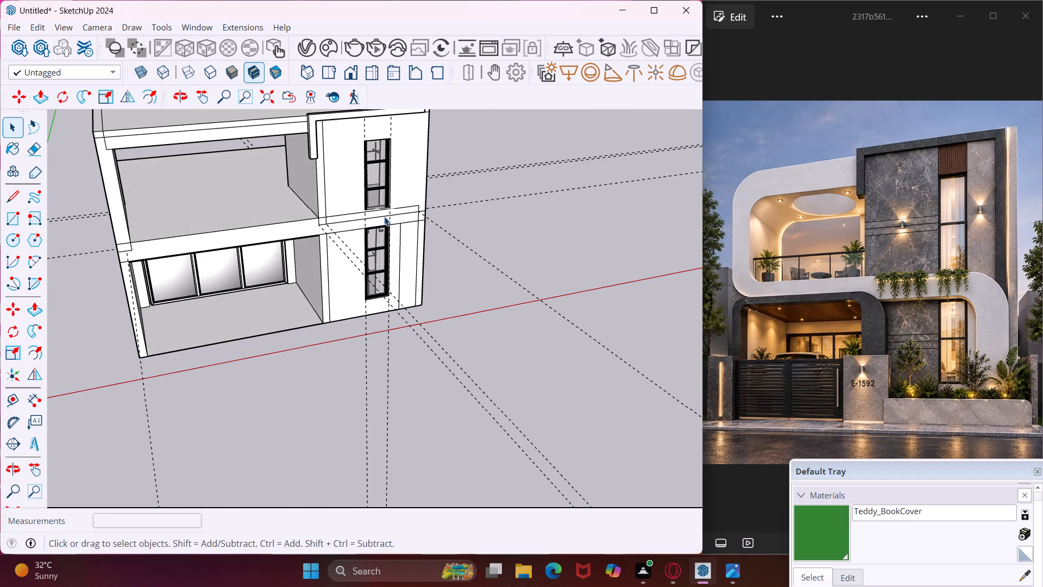
{"action": "scroll", "coordinate": [384, 216], "scroll_direction": "up", "scroll_amount": 10}
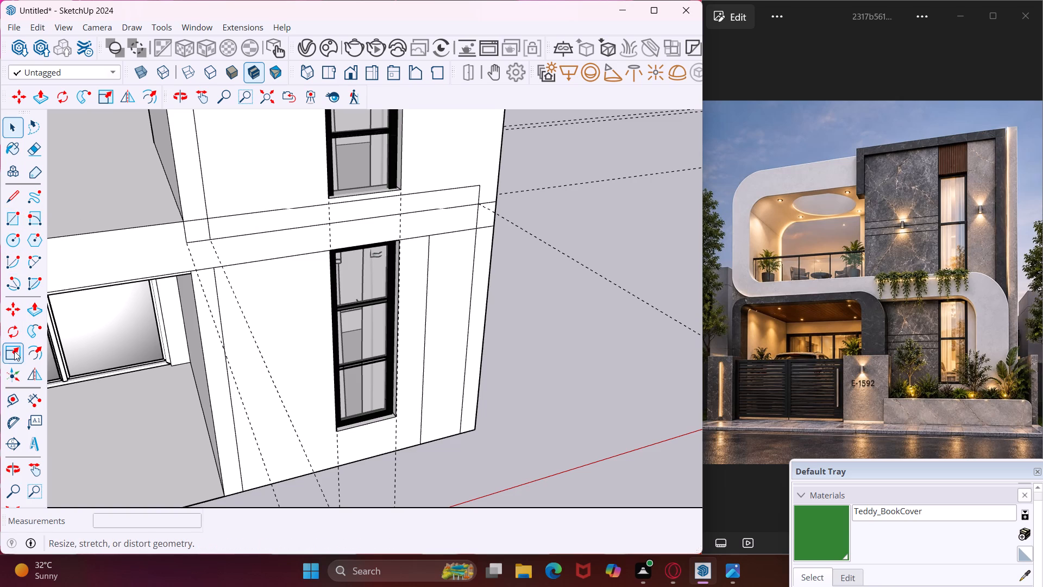
{"action": "left_click", "coordinate": [33, 257]}
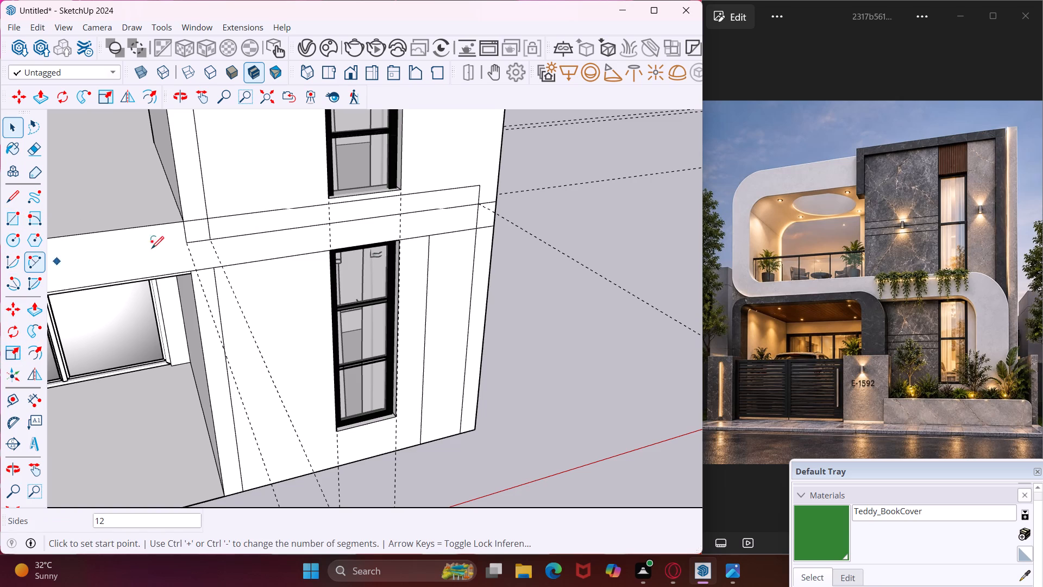
{"action": "scroll", "coordinate": [446, 190], "scroll_direction": "up", "scroll_amount": 4}
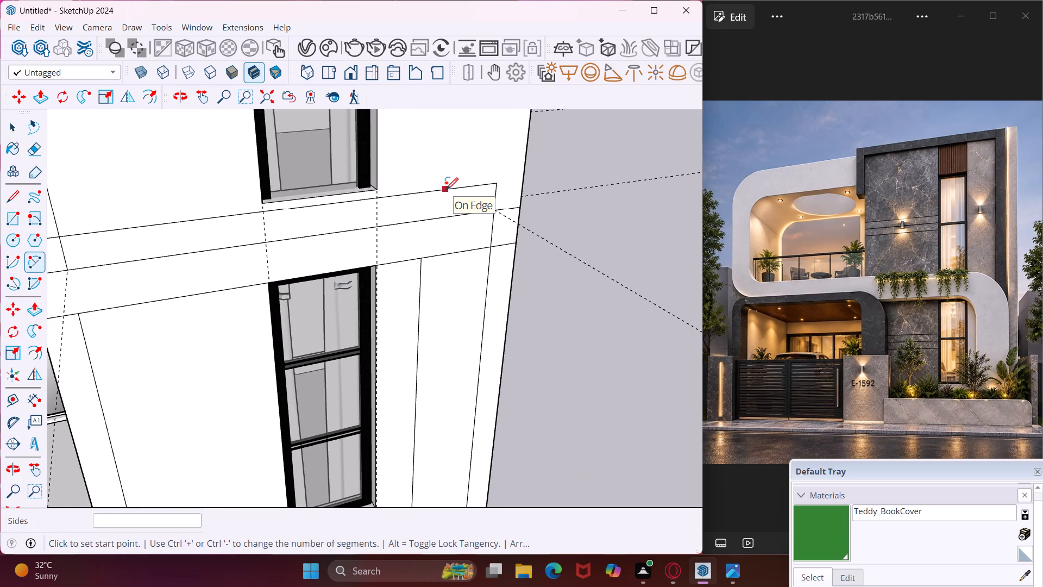
{"action": "left_click", "coordinate": [442, 188]}
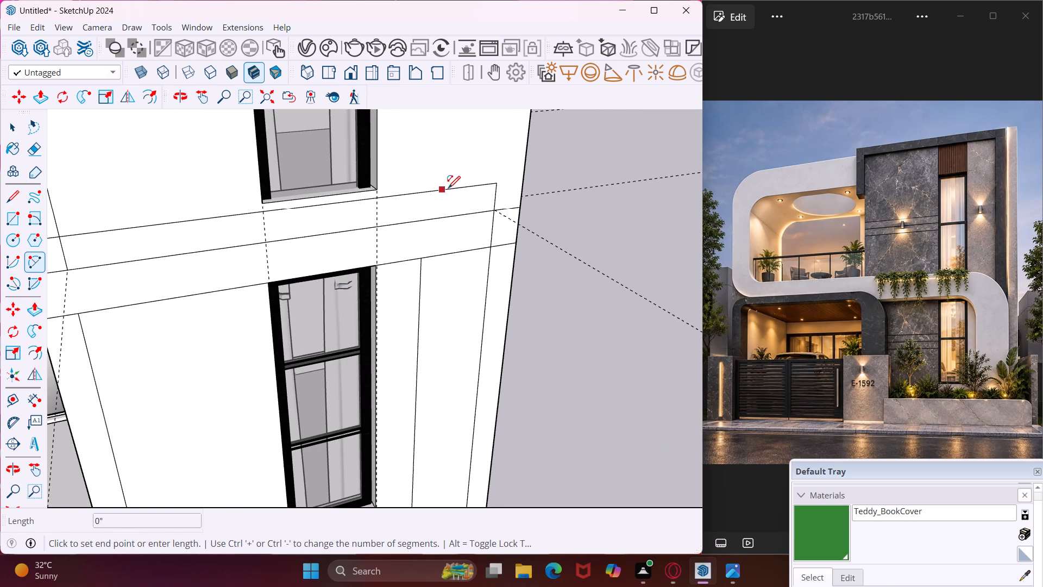
{"action": "left_click", "coordinate": [493, 215]}
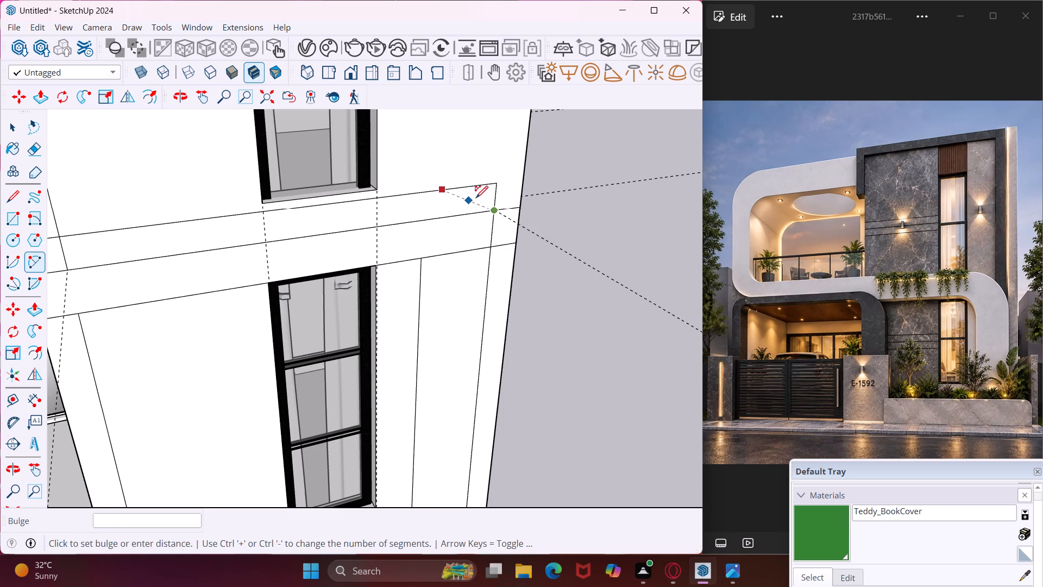
{"action": "scroll", "coordinate": [476, 195], "scroll_direction": "up", "scroll_amount": 5}
{"action": "left_click", "coordinate": [477, 195]}
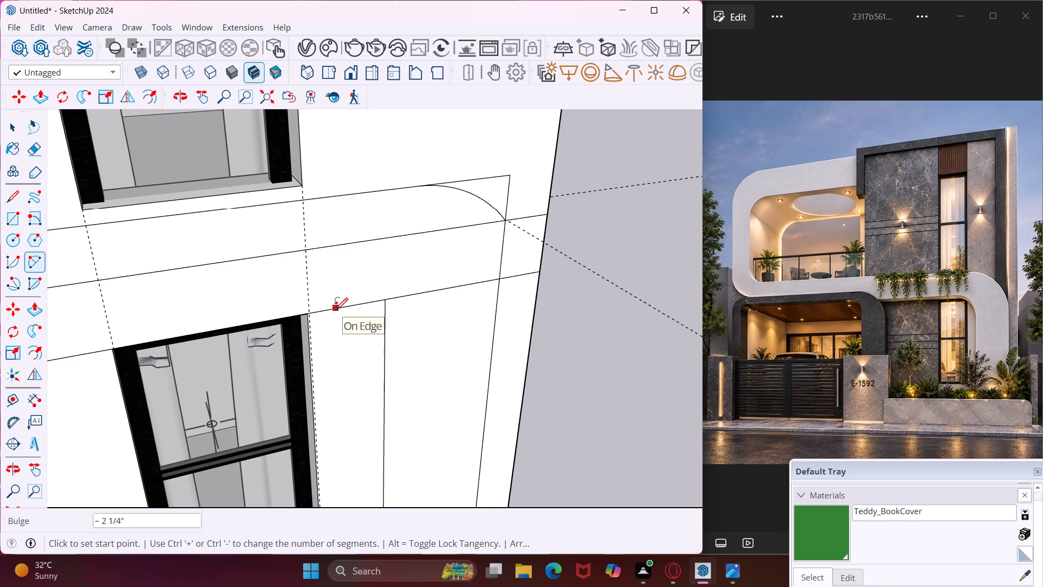
Draw an arc with a bulge of about 2 13/16" from the ground-floor narrow window's top corner to the band's inner vertical edge.
{"action": "left_click", "coordinate": [302, 314]}
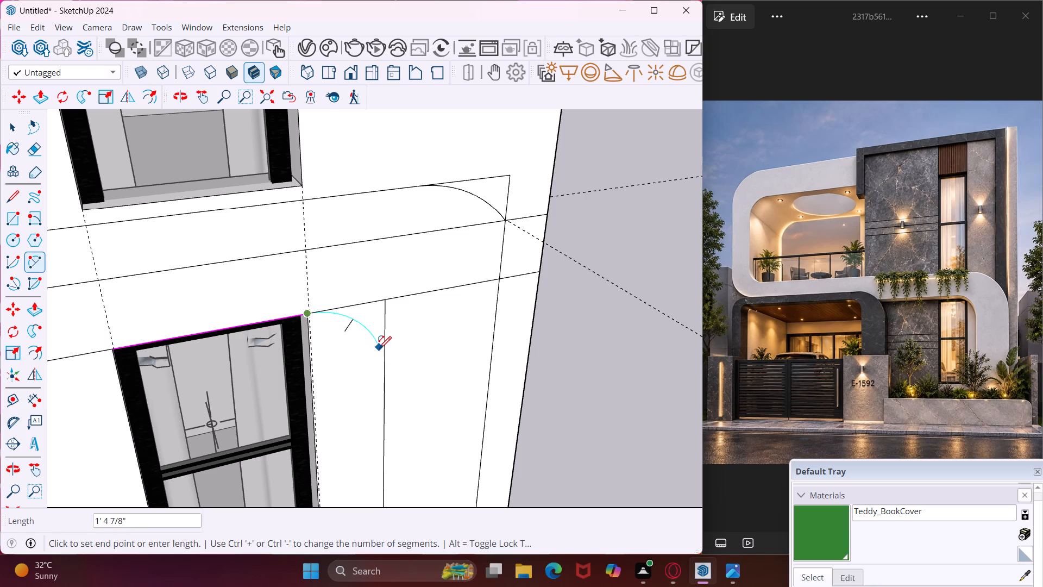
{"action": "left_click", "coordinate": [384, 348]}
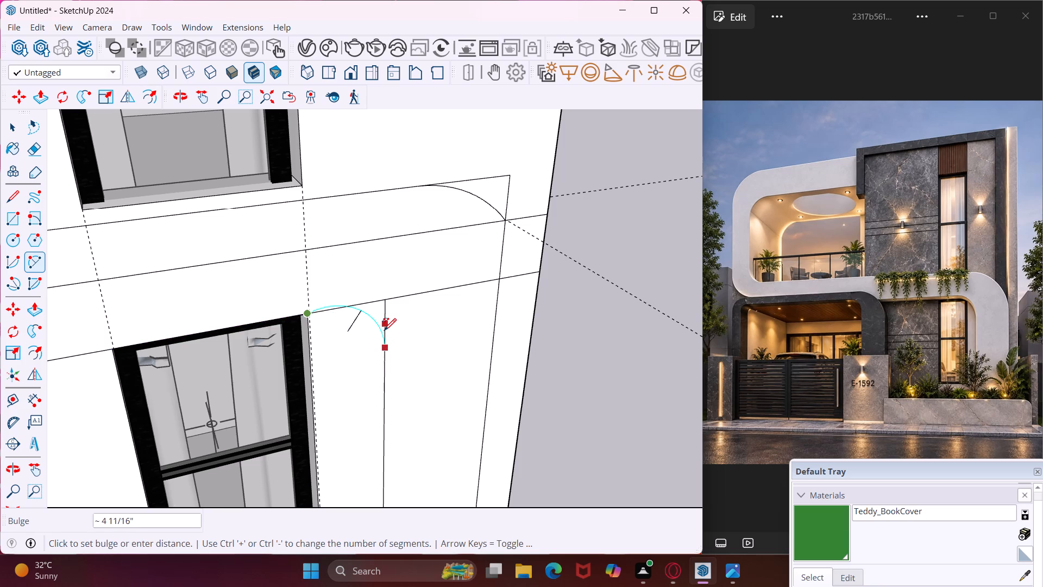
{"action": "scroll", "coordinate": [383, 335], "scroll_direction": "up", "scroll_amount": 3}
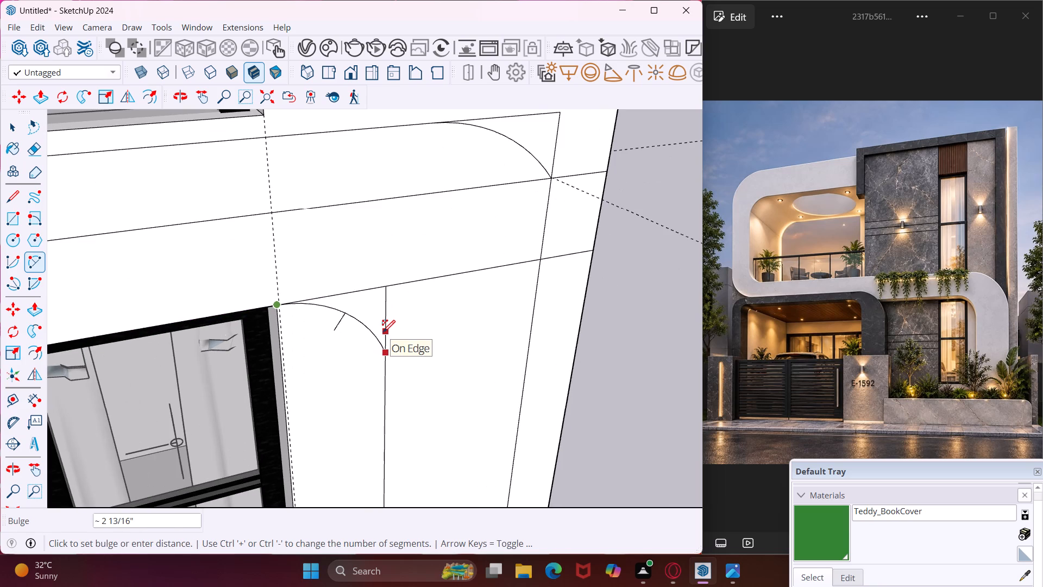
{"action": "left_click", "coordinate": [383, 332]}
{"action": "key", "text": "Escape"}
{"action": "key", "text": "space"}
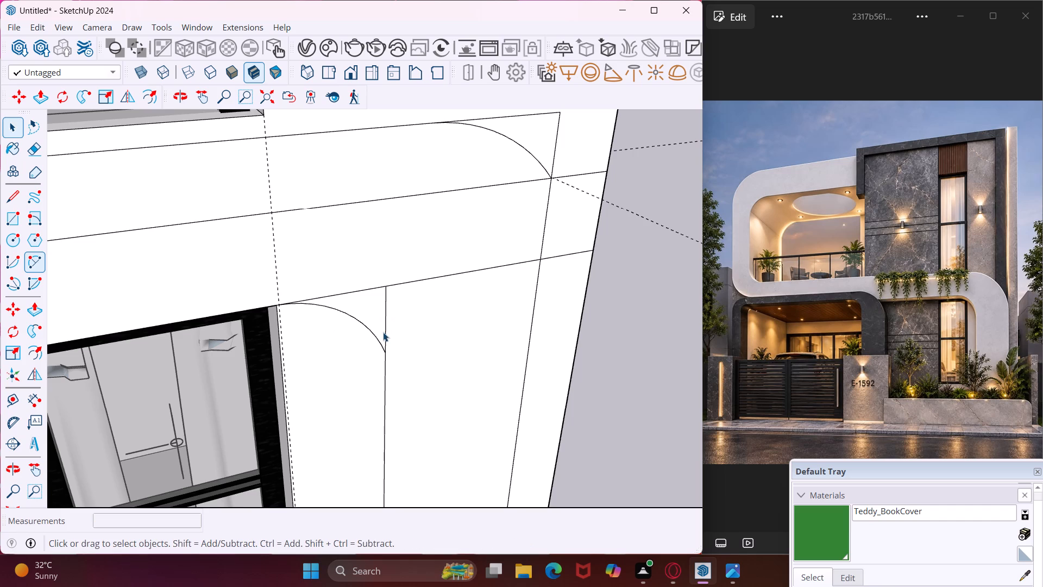
Erase the square-corner edges outside both arcs and the straight lines crossing the framing band.
{"action": "key", "text": "e"}
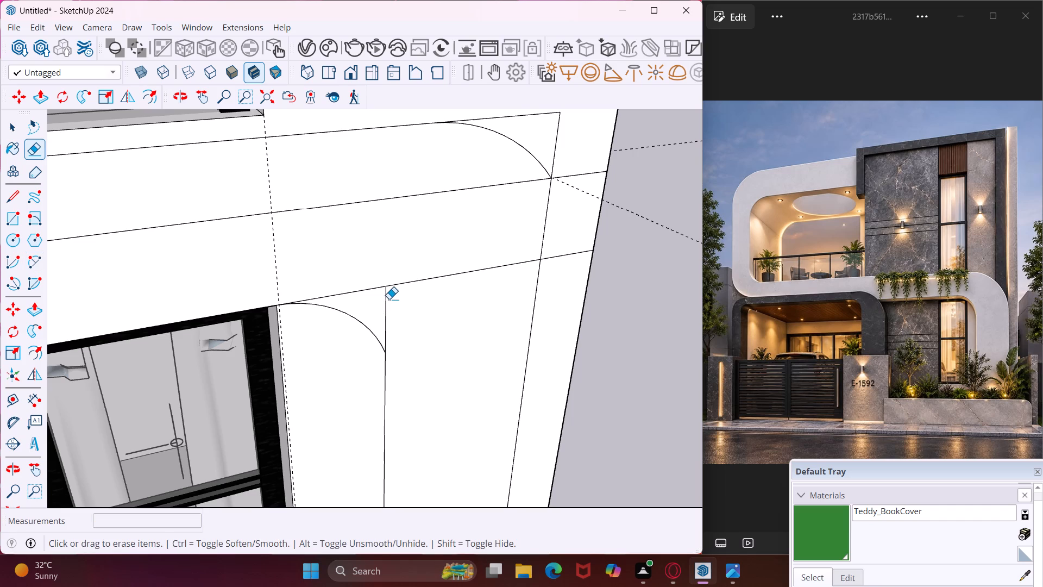
{"action": "left_click", "coordinate": [388, 299]}
{"action": "left_click", "coordinate": [375, 289]}
{"action": "left_click", "coordinate": [387, 298]}
{"action": "left_click", "coordinate": [398, 286]}
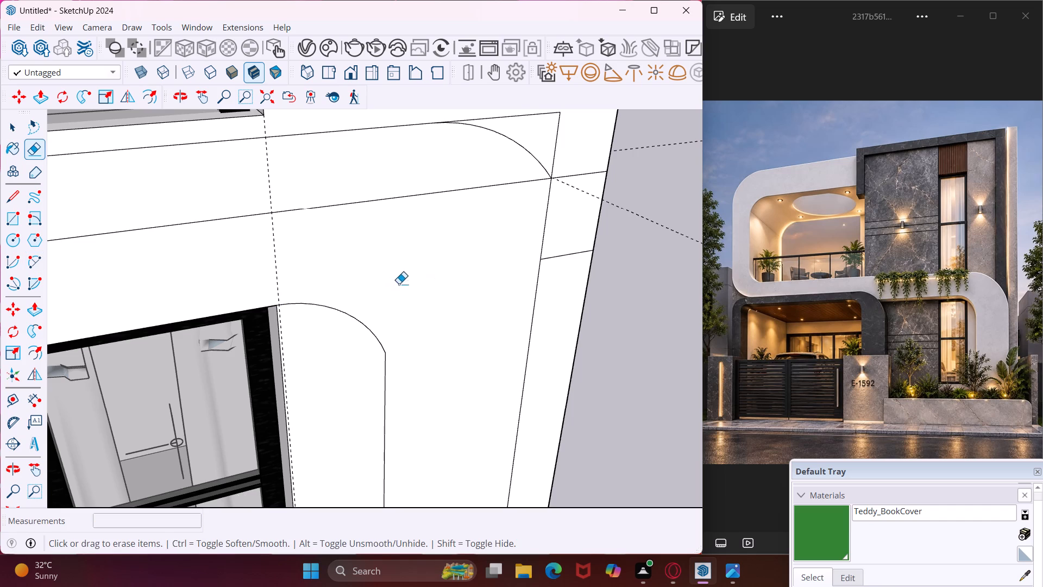
{"action": "left_click", "coordinate": [411, 196]}
{"action": "scroll", "coordinate": [411, 196], "scroll_direction": "down", "scroll_amount": 6}
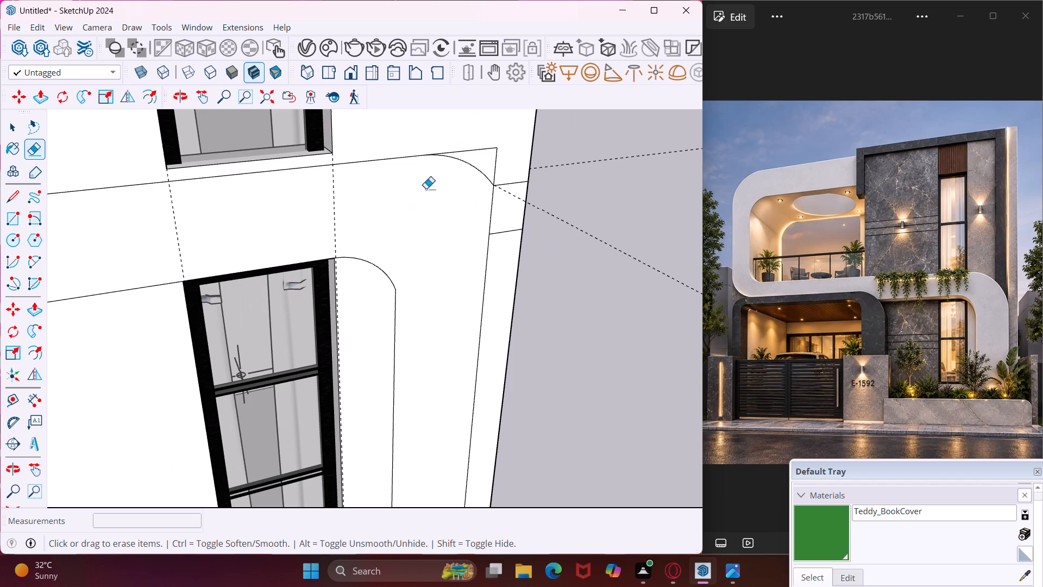
{"action": "left_click", "coordinate": [466, 149]}
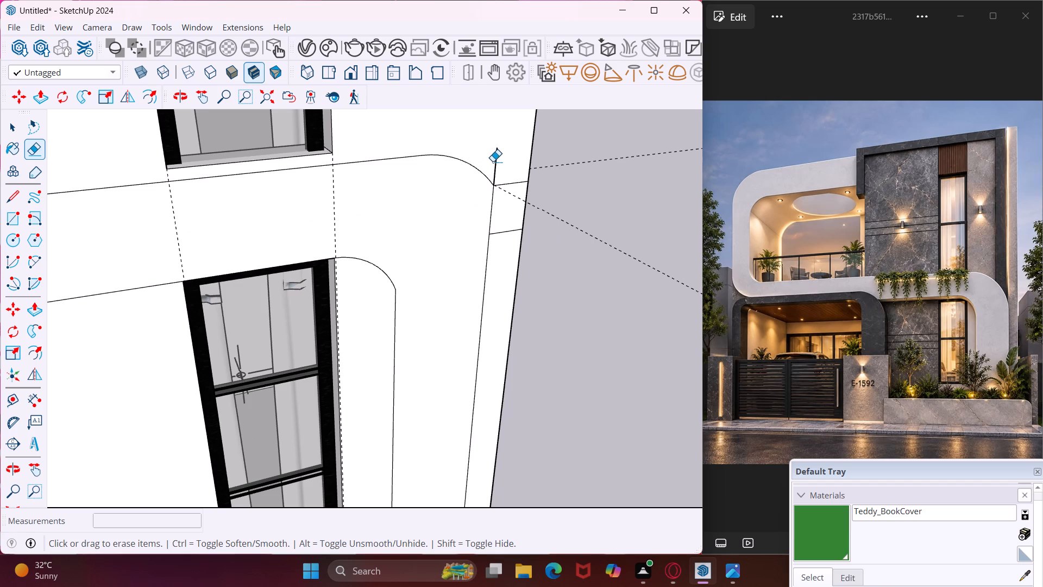
{"action": "left_click", "coordinate": [492, 161]}
{"action": "left_click", "coordinate": [497, 160]}
Erase the small leftover outline where the upper vertical strip overlaps the horizontal framing band.
{"action": "scroll", "coordinate": [495, 160], "scroll_direction": "down", "scroll_amount": 12}
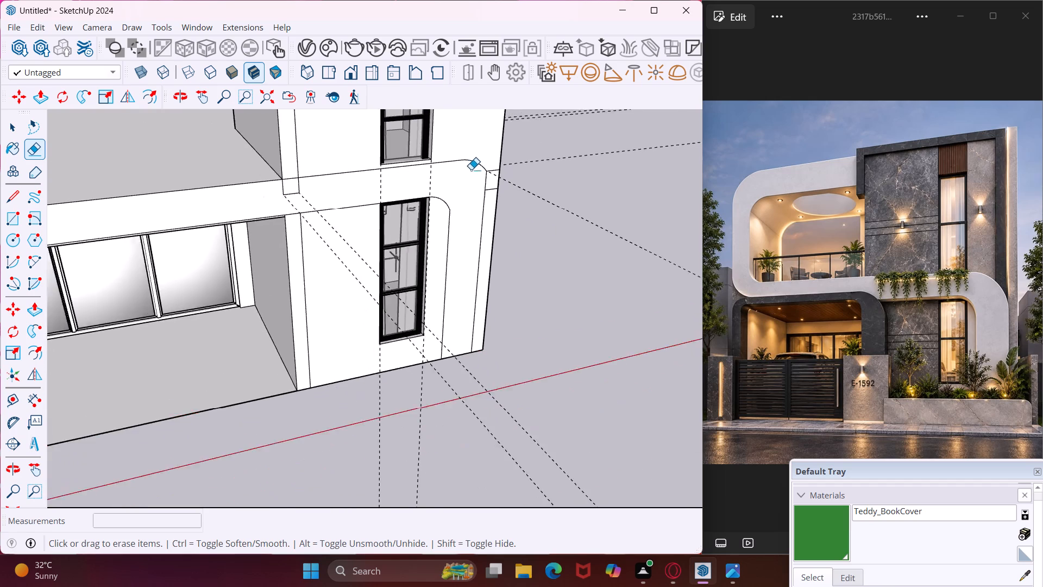
{"action": "scroll", "coordinate": [471, 170], "scroll_direction": "down", "scroll_amount": 1}
{"action": "scroll", "coordinate": [329, 186], "scroll_direction": "up", "scroll_amount": 8}
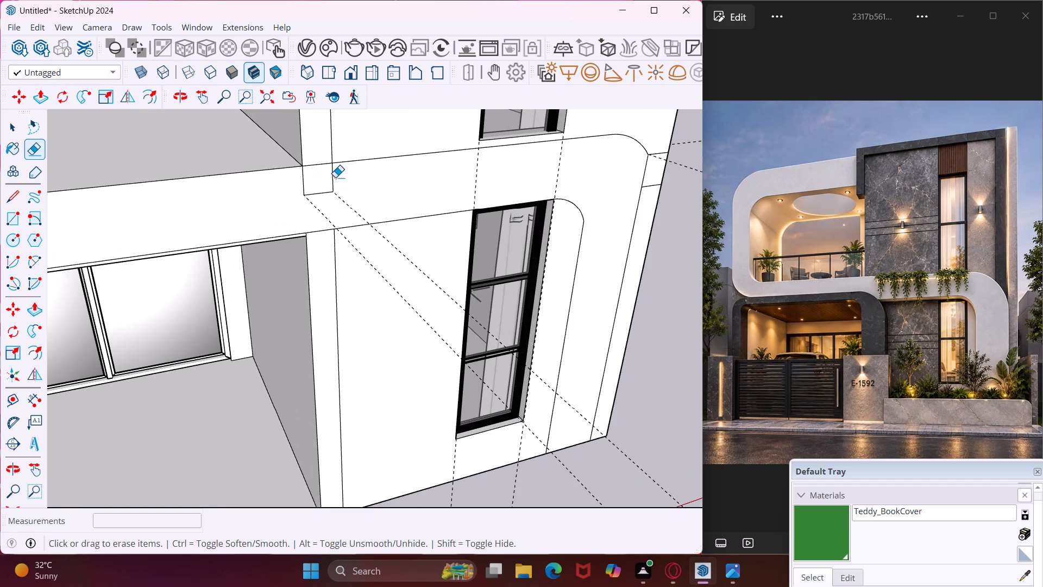
{"action": "left_click", "coordinate": [335, 176]}
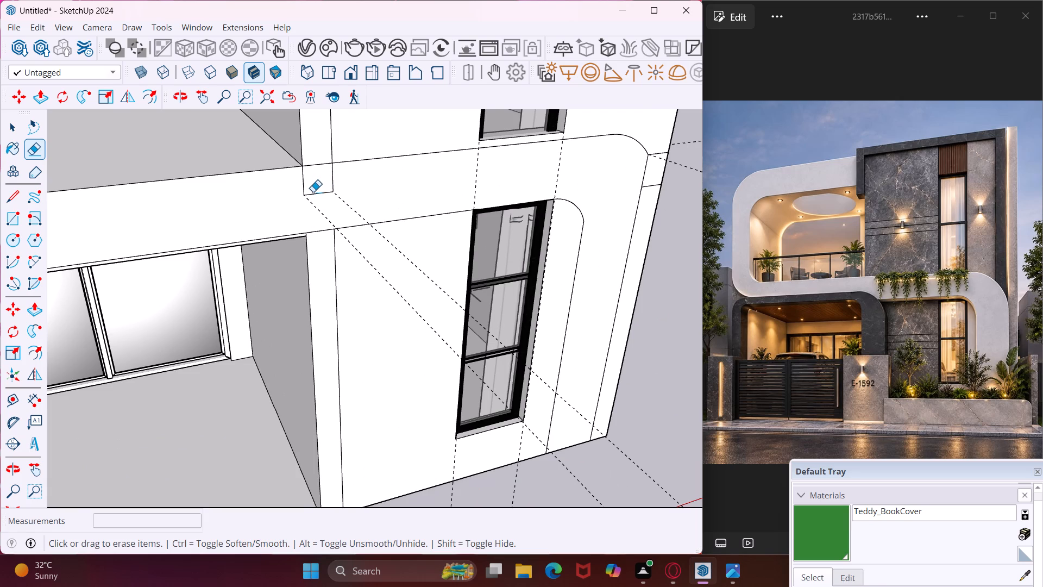
{"action": "left_click", "coordinate": [313, 192]}
{"action": "left_click", "coordinate": [299, 191]}
{"action": "left_click", "coordinate": [306, 183]}
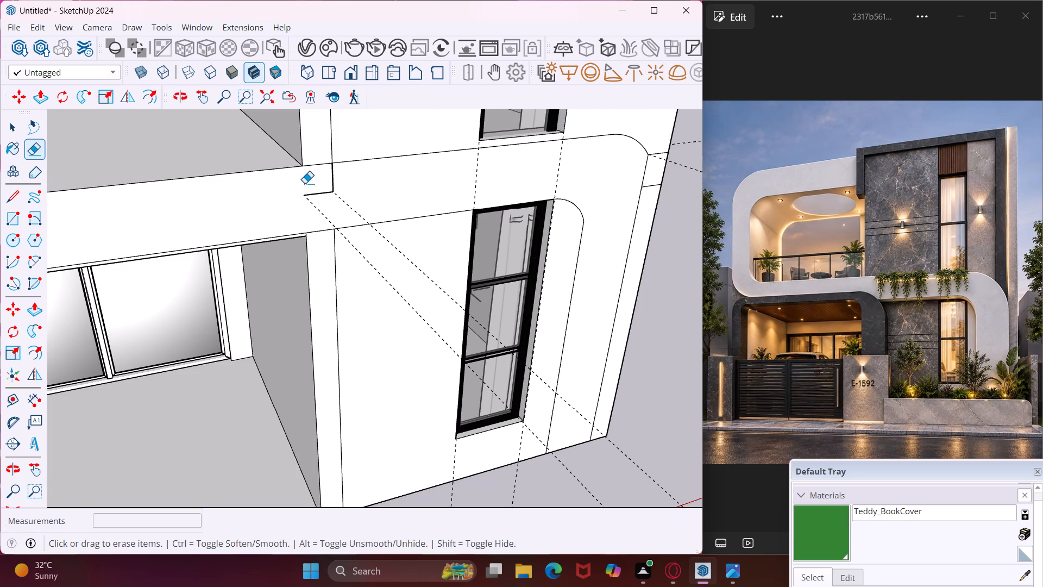
{"action": "left_click", "coordinate": [313, 193]}
{"action": "left_click", "coordinate": [333, 178]}
{"action": "scroll", "coordinate": [330, 177], "scroll_direction": "down", "scroll_amount": 18}
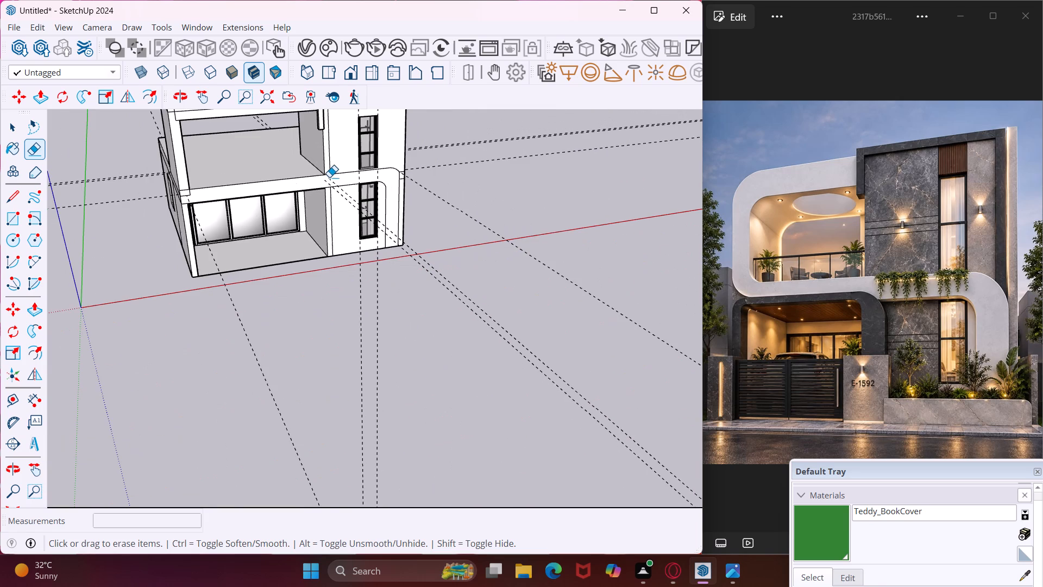
{"action": "key", "text": "Escape"}
{"action": "key", "text": "space"}
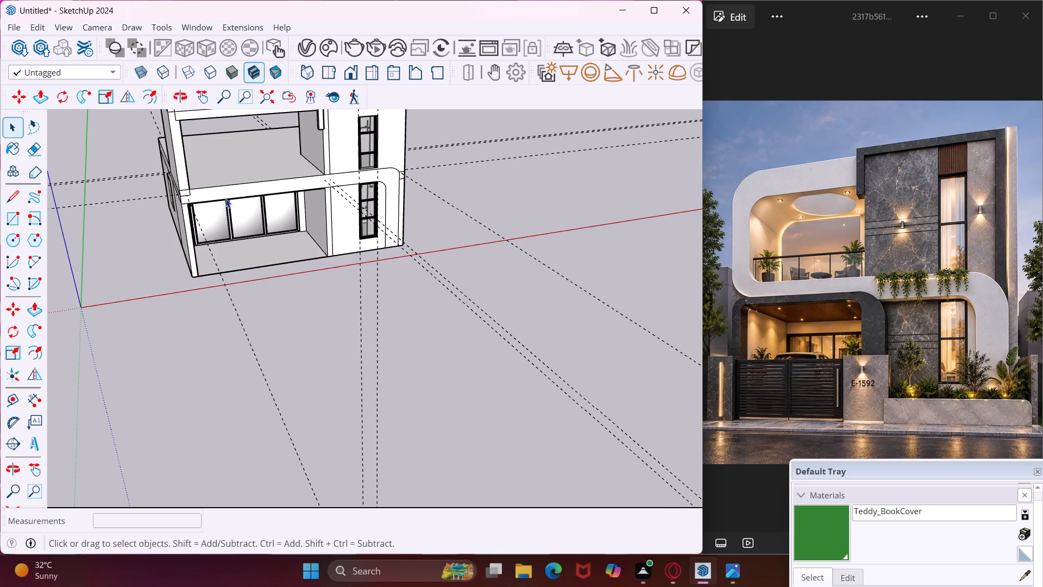
Examine the whole front facade with its rounded framing band from several angles against the reference photo.
{"action": "middle_click_drag", "start_coordinate": [192, 204], "coordinate": [225, 204]}
{"action": "scroll", "coordinate": [225, 204], "scroll_direction": "up", "scroll_amount": 6}
{"action": "middle_click_drag", "start_coordinate": [222, 204], "coordinate": [166, 199]}
{"action": "scroll", "coordinate": [166, 199], "scroll_direction": "down", "scroll_amount": 9}
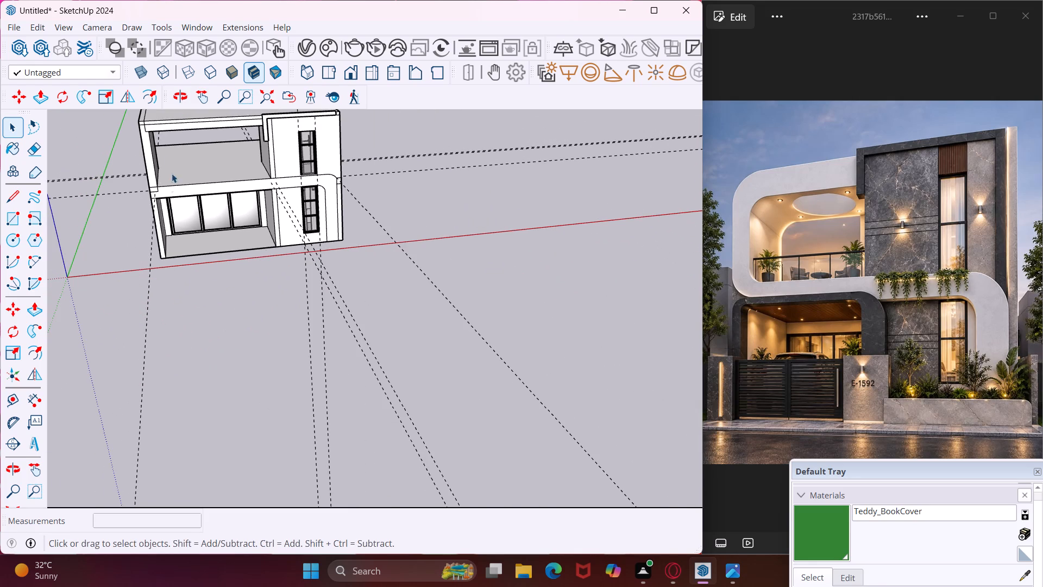
{"action": "middle_click_drag", "start_coordinate": [169, 155], "coordinate": [168, 118]}
{"action": "left_click", "coordinate": [208, 85]}
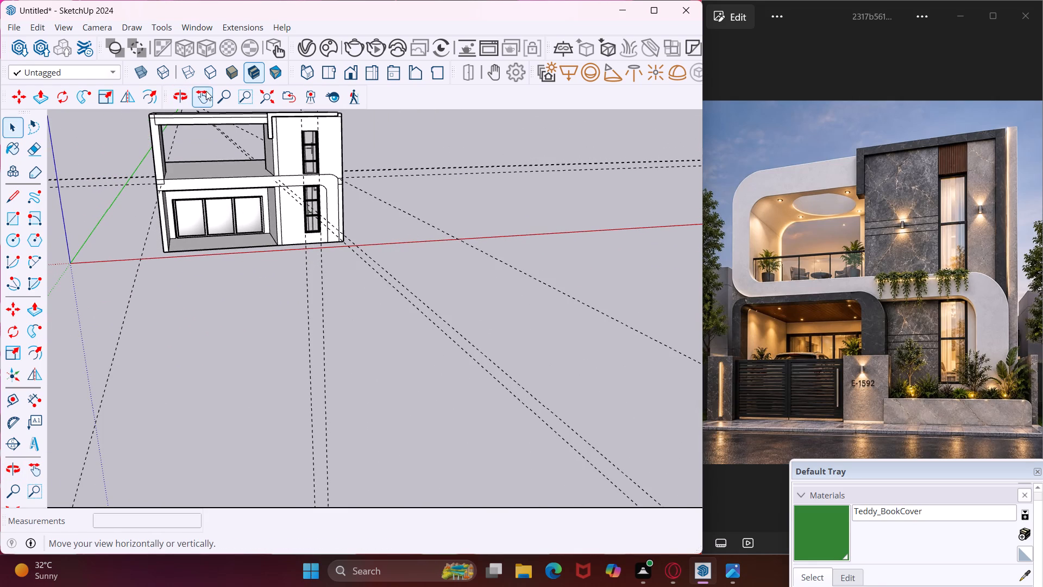
{"action": "left_click", "coordinate": [205, 93]}
{"action": "left_click_drag", "start_coordinate": [229, 169], "coordinate": [254, 255]}
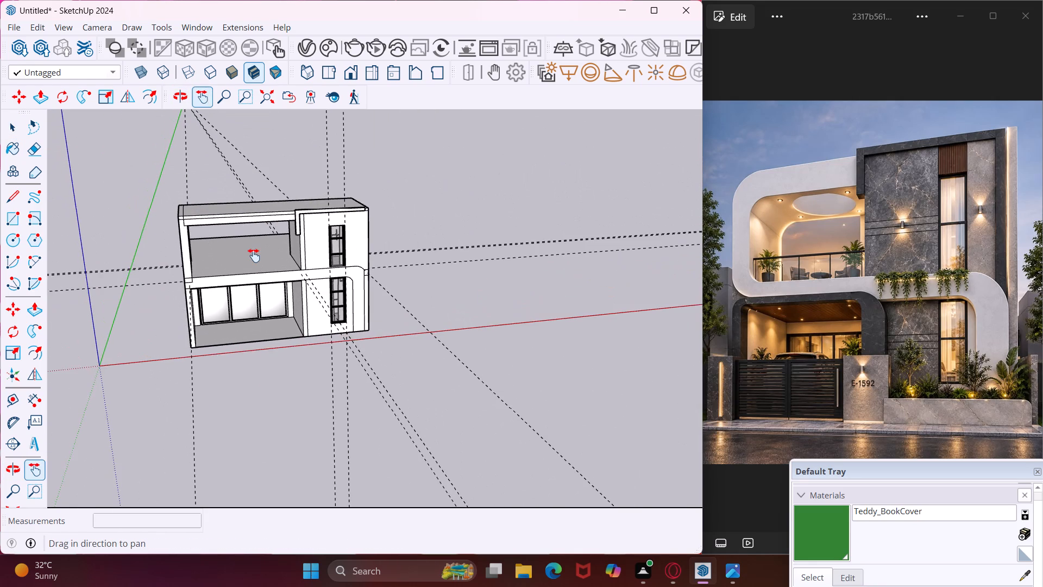
{"action": "middle_click_drag", "start_coordinate": [254, 255], "coordinate": [240, 208]}
{"action": "left_click_drag", "start_coordinate": [240, 215], "coordinate": [250, 263]}
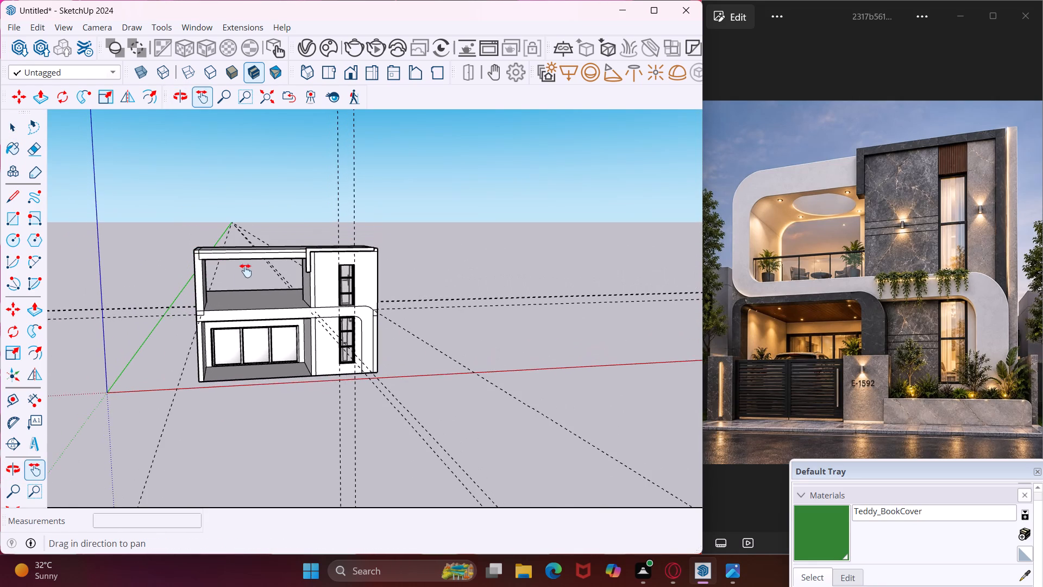
Draw a tangent arc of about 1' 4 15/16" radius across the balcony opening's lower corner beside the outer side wall.
{"action": "scroll", "coordinate": [229, 289], "scroll_direction": "up", "scroll_amount": 7}
{"action": "middle_click_drag", "start_coordinate": [229, 289], "coordinate": [193, 288]}
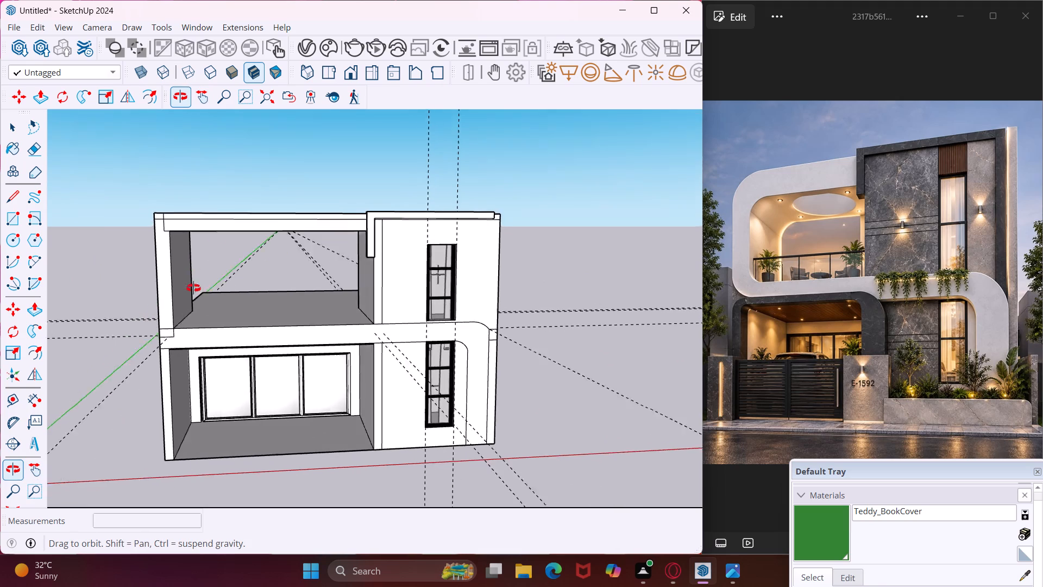
{"action": "middle_click_drag", "start_coordinate": [193, 288], "coordinate": [166, 277]}
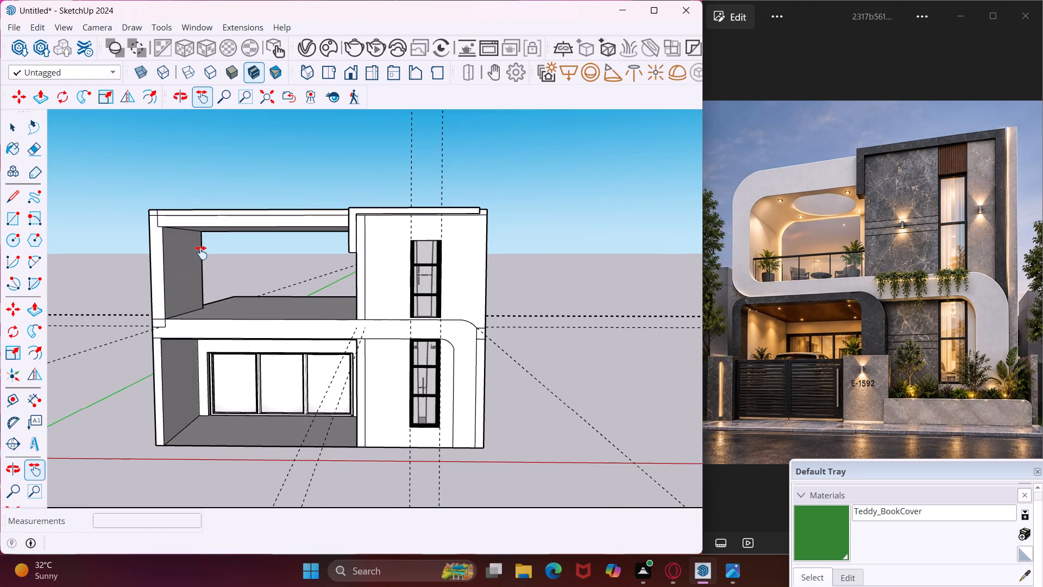
{"action": "scroll", "coordinate": [201, 252], "scroll_direction": "up", "scroll_amount": 4}
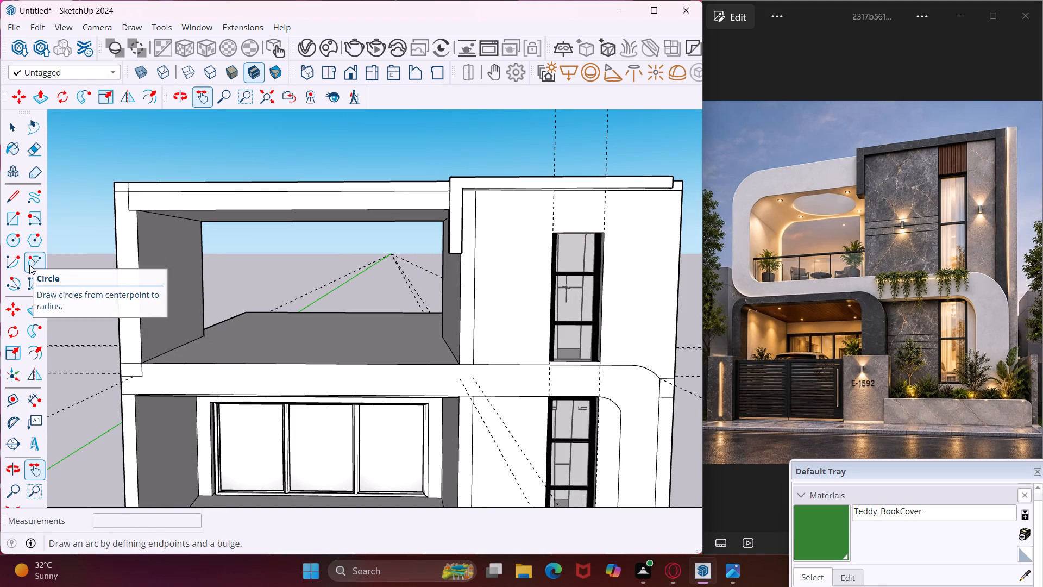
{"action": "left_click", "coordinate": [29, 265]}
{"action": "scroll", "coordinate": [140, 346], "scroll_direction": "up", "scroll_amount": 5}
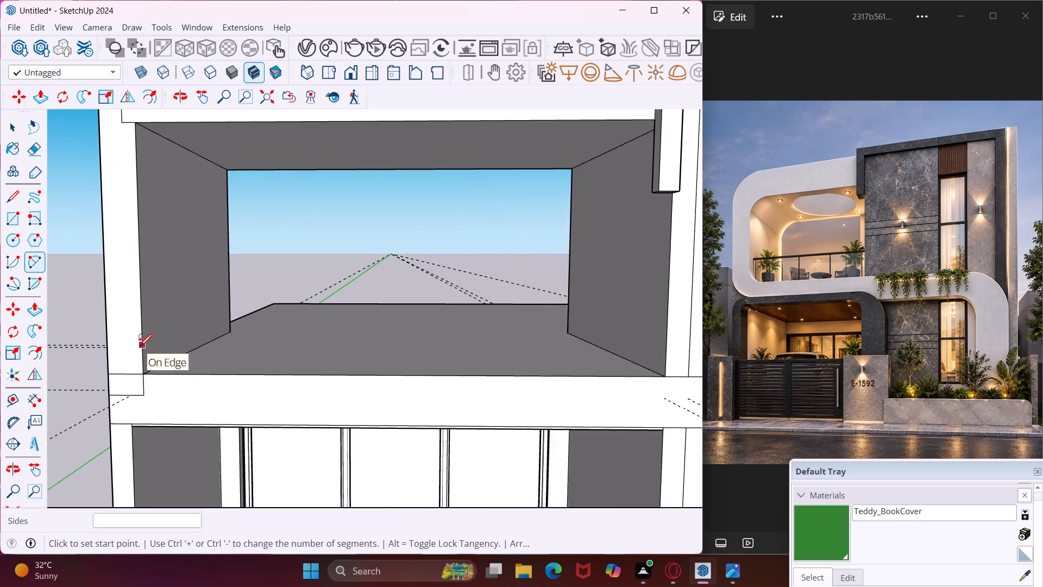
{"action": "scroll", "coordinate": [140, 346], "scroll_direction": "up", "scroll_amount": 3}
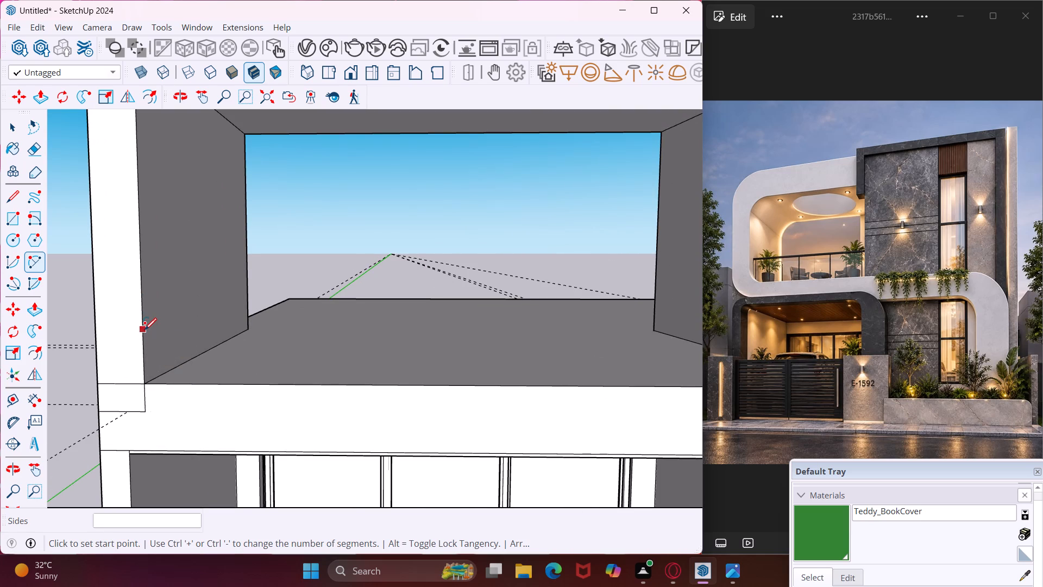
{"action": "left_click", "coordinate": [144, 329]}
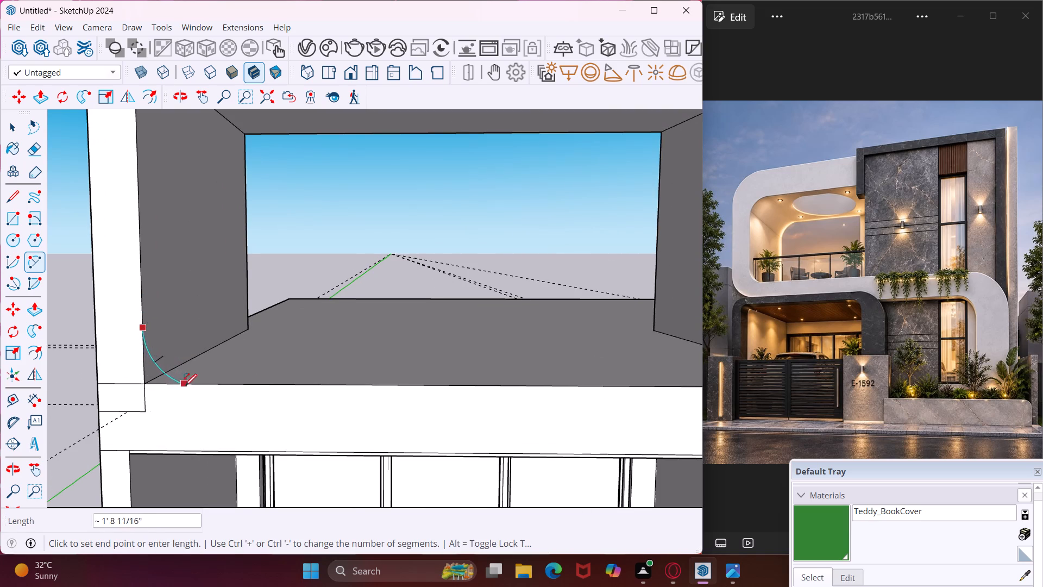
{"action": "left_click", "coordinate": [200, 385]}
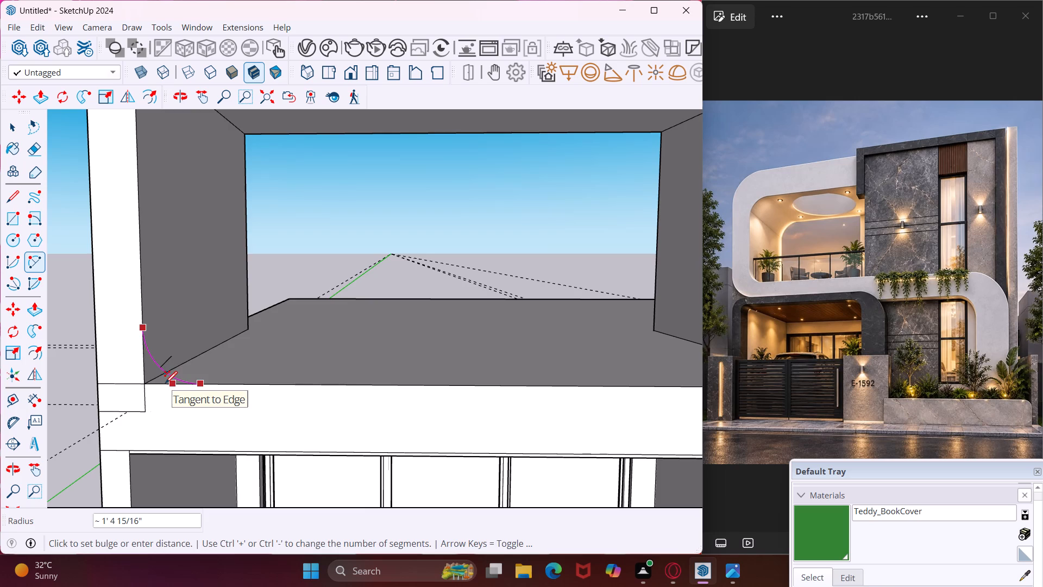
{"action": "left_click", "coordinate": [166, 382]}
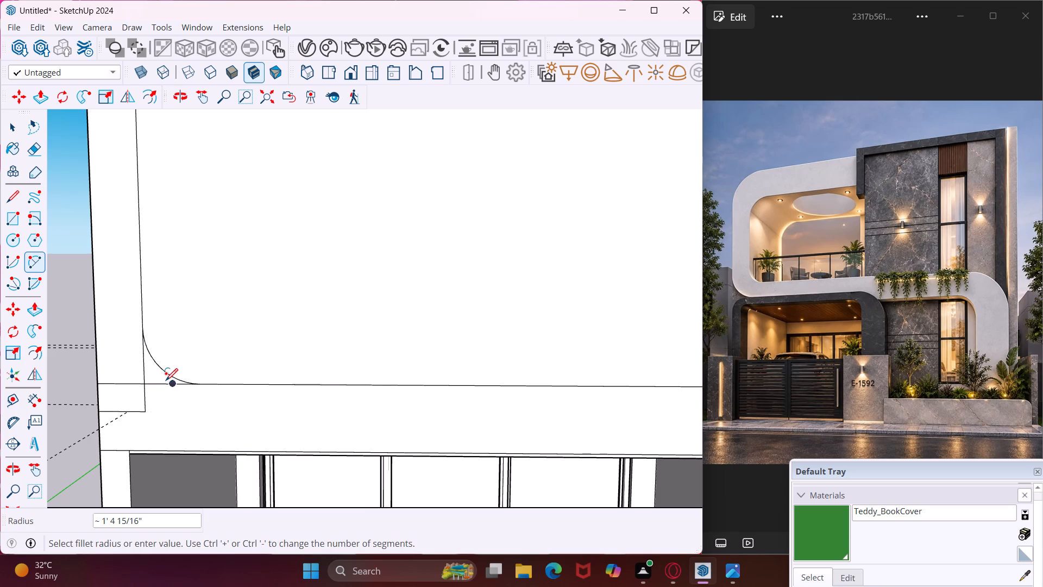
Draw an arc with a bulge of about 2 5/8" across the balcony band's lower outer corner, ending at the ground-floor opening's corner.
{"action": "left_click", "coordinate": [96, 408]}
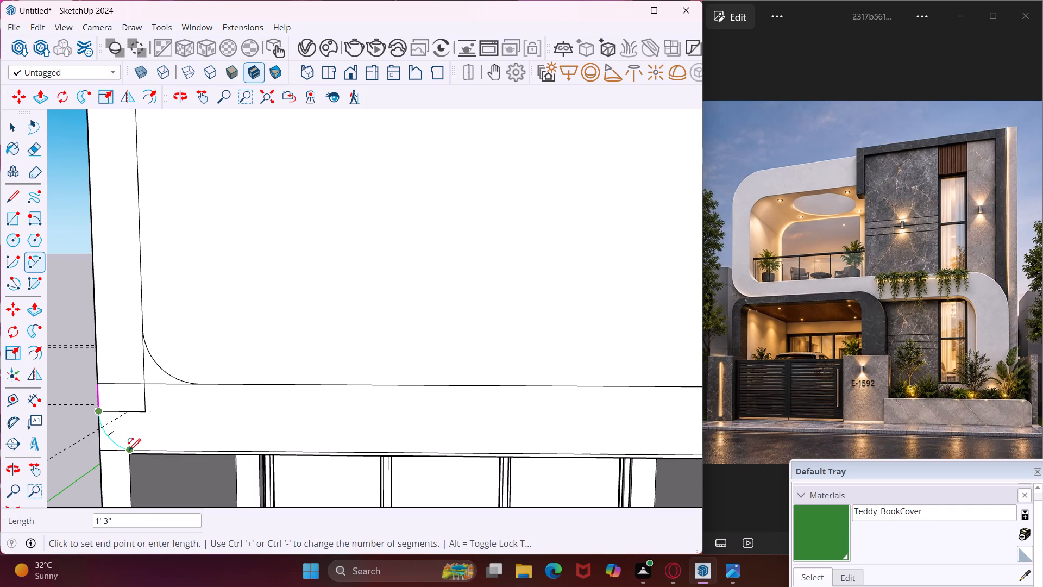
{"action": "left_click", "coordinate": [129, 451]}
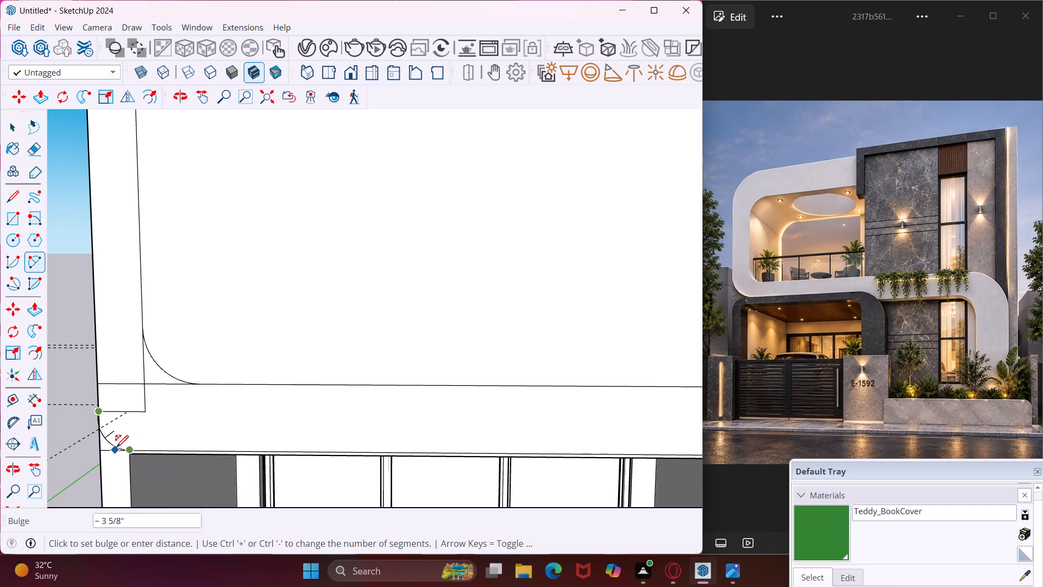
{"action": "scroll", "coordinate": [116, 447], "scroll_direction": "up", "scroll_amount": 10}
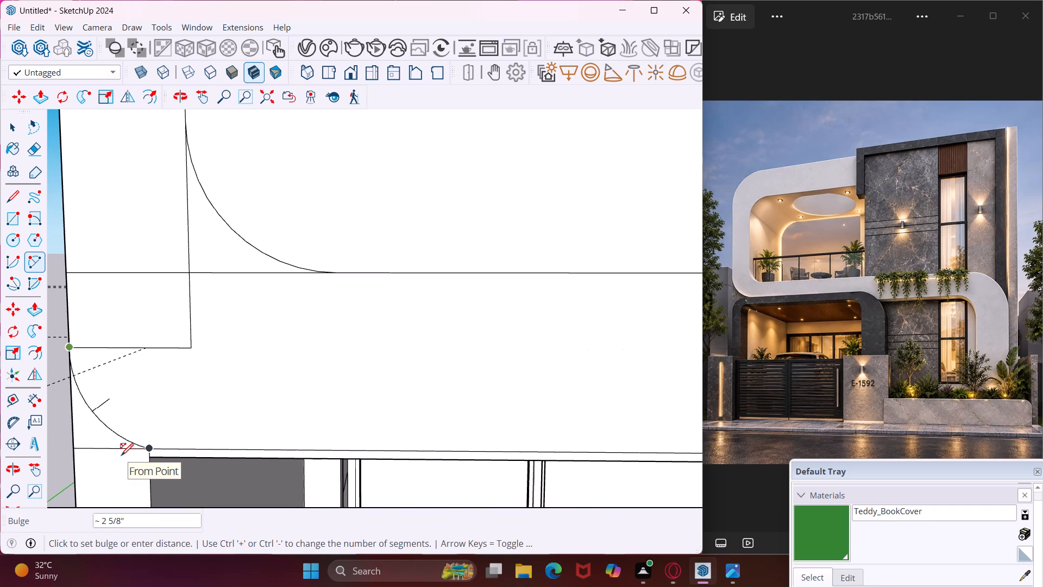
{"action": "left_click", "coordinate": [122, 455]}
{"action": "key", "text": "Escape"}
{"action": "key", "text": "space"}
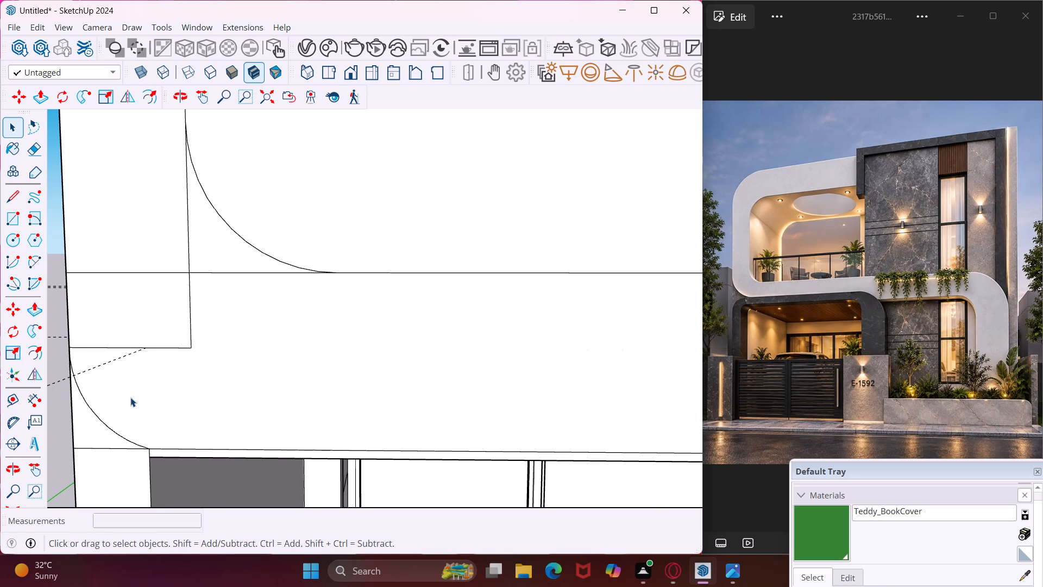
Delete the face filling the balcony opening inside the new lower corner arc.
{"action": "middle_click_drag", "start_coordinate": [133, 396], "coordinate": [187, 383]}
{"action": "scroll", "coordinate": [179, 377], "scroll_direction": "down", "scroll_amount": 10}
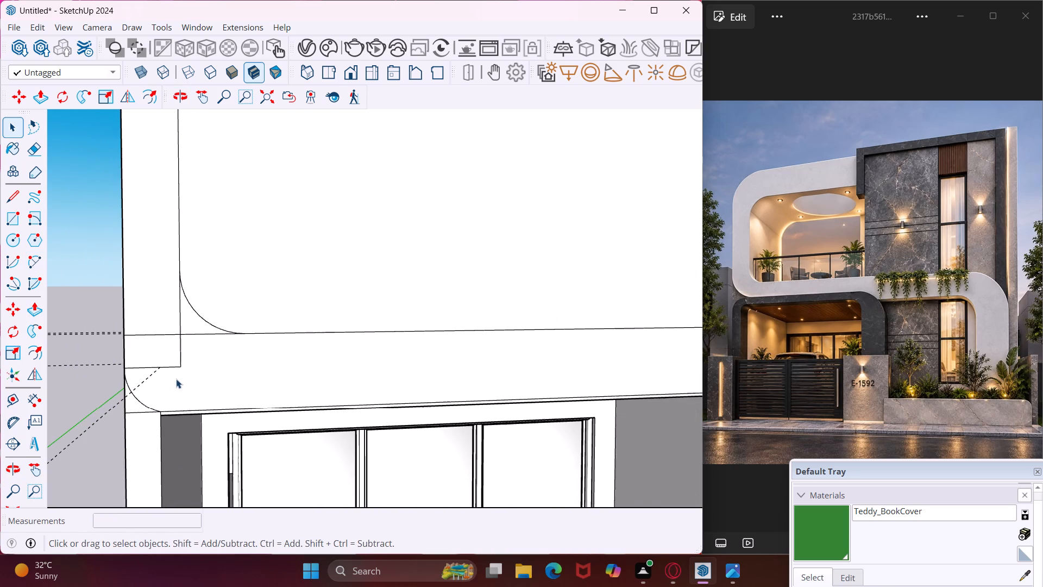
{"action": "left_click", "coordinate": [219, 291]}
{"action": "key", "text": "Delete"}
Push/Pull the small curved corner face 11' 6" back along the balcony side wall to its rear edge.
{"action": "scroll", "coordinate": [219, 291], "scroll_direction": "down", "scroll_amount": 3}
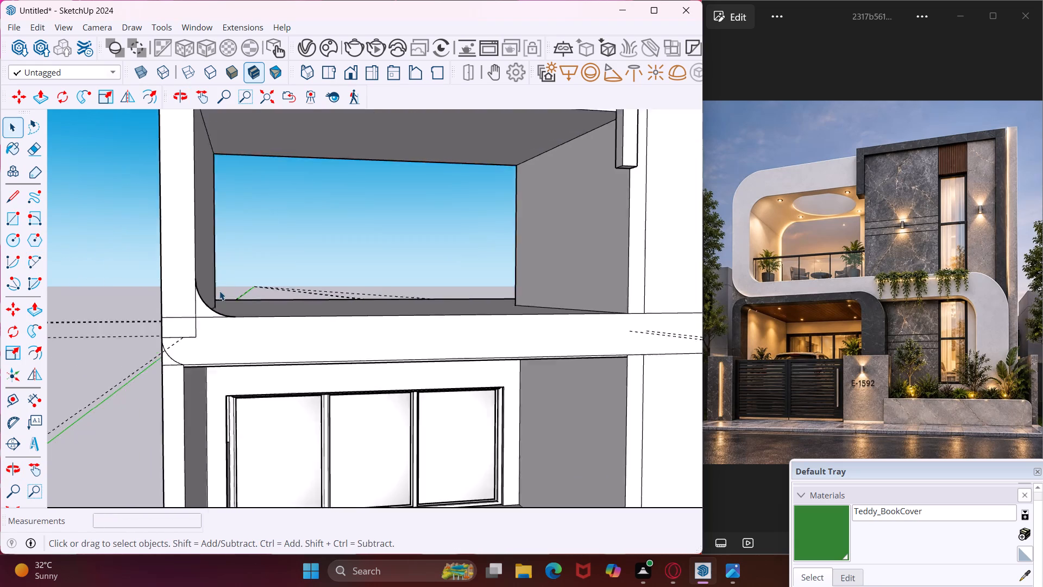
{"action": "scroll", "coordinate": [219, 291], "scroll_direction": "down", "scroll_amount": 3}
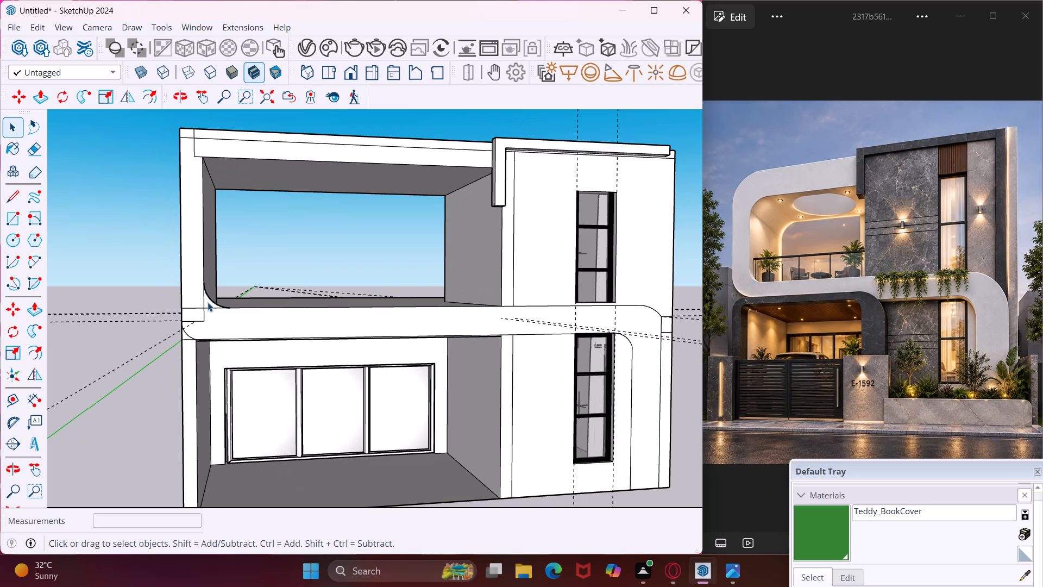
{"action": "middle_click_drag", "start_coordinate": [208, 302], "coordinate": [80, 323]}
{"action": "scroll", "coordinate": [174, 293], "scroll_direction": "up", "scroll_amount": 5}
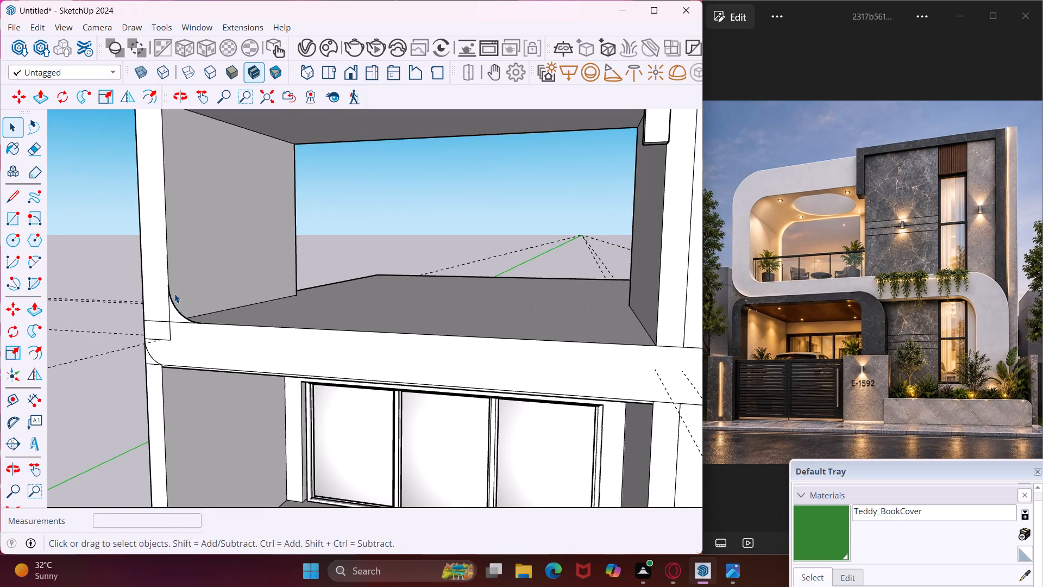
{"action": "middle_click_drag", "start_coordinate": [174, 293], "coordinate": [81, 314]}
{"action": "scroll", "coordinate": [81, 315], "scroll_direction": "up", "scroll_amount": 1}
{"action": "scroll", "coordinate": [166, 293], "scroll_direction": "up", "scroll_amount": 9}
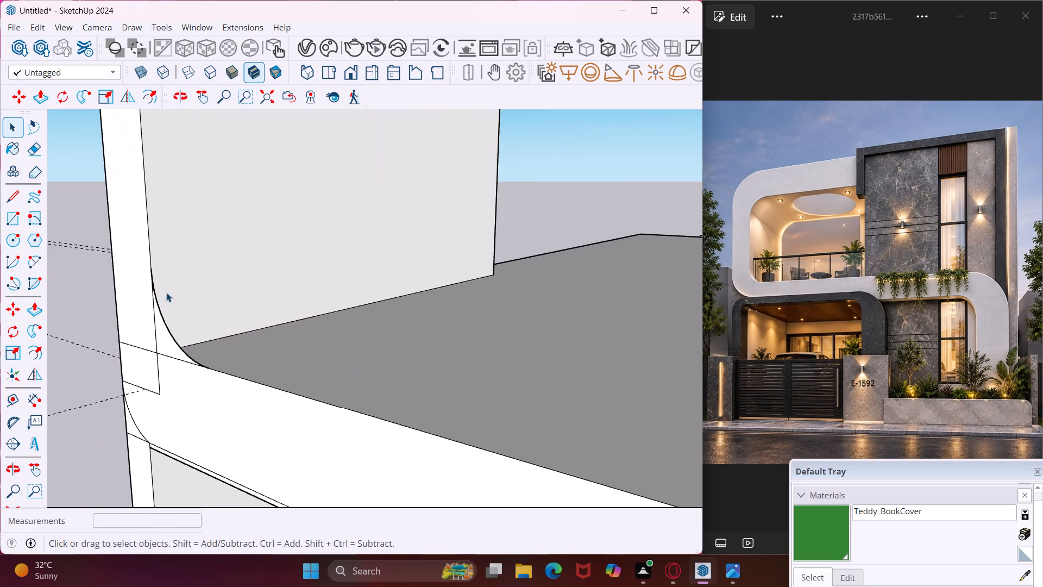
{"action": "scroll", "coordinate": [173, 297], "scroll_direction": "up", "scroll_amount": 1}
{"action": "middle_click_drag", "start_coordinate": [173, 297], "coordinate": [90, 321]}
{"action": "scroll", "coordinate": [131, 320], "scroll_direction": "up", "scroll_amount": 4}
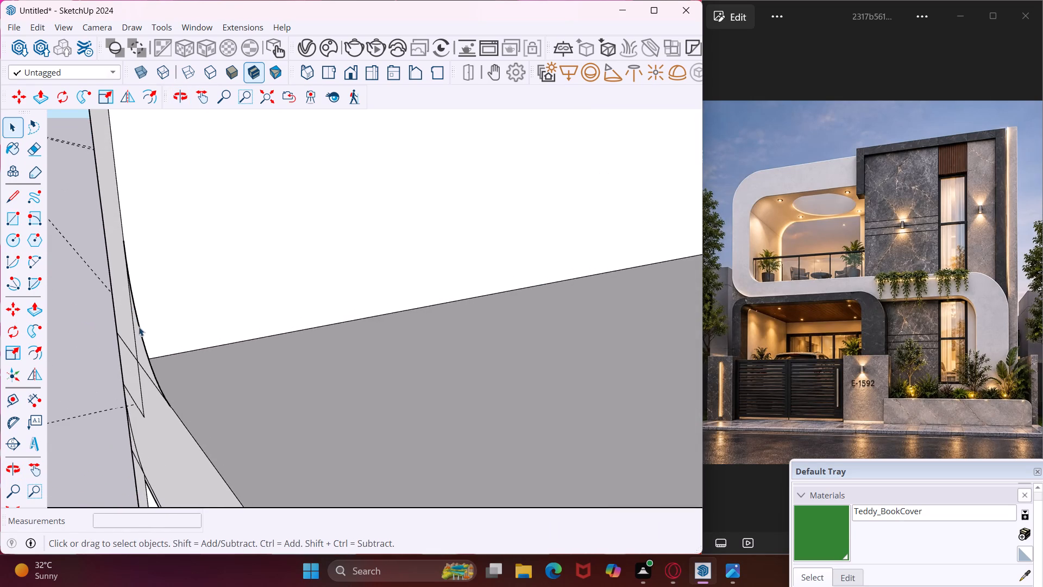
{"action": "middle_click_drag", "start_coordinate": [147, 336], "coordinate": [48, 353]}
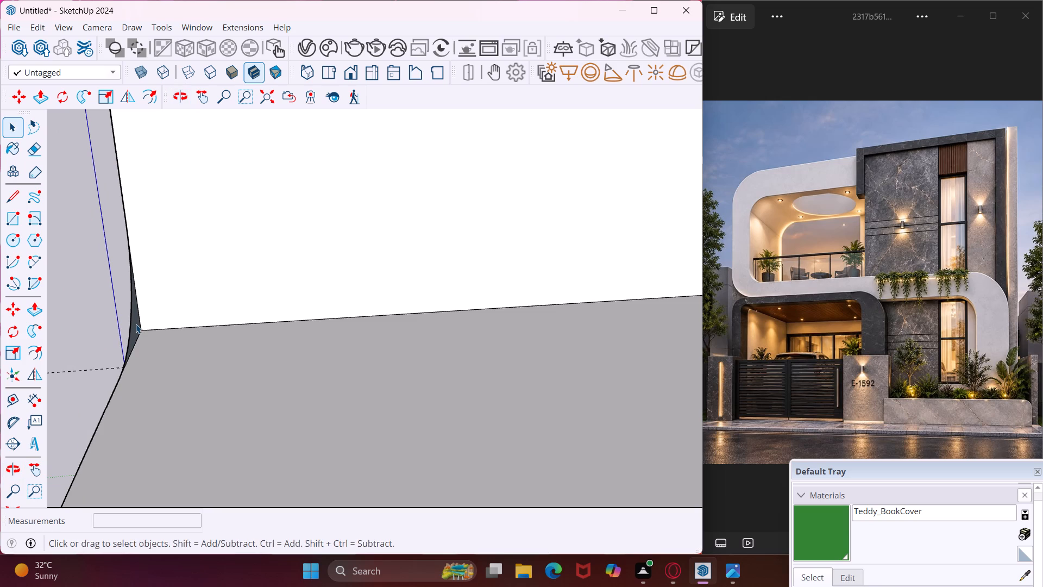
{"action": "left_click", "coordinate": [136, 324]}
{"action": "key", "text": "p"}
{"action": "left_click", "coordinate": [136, 324]}
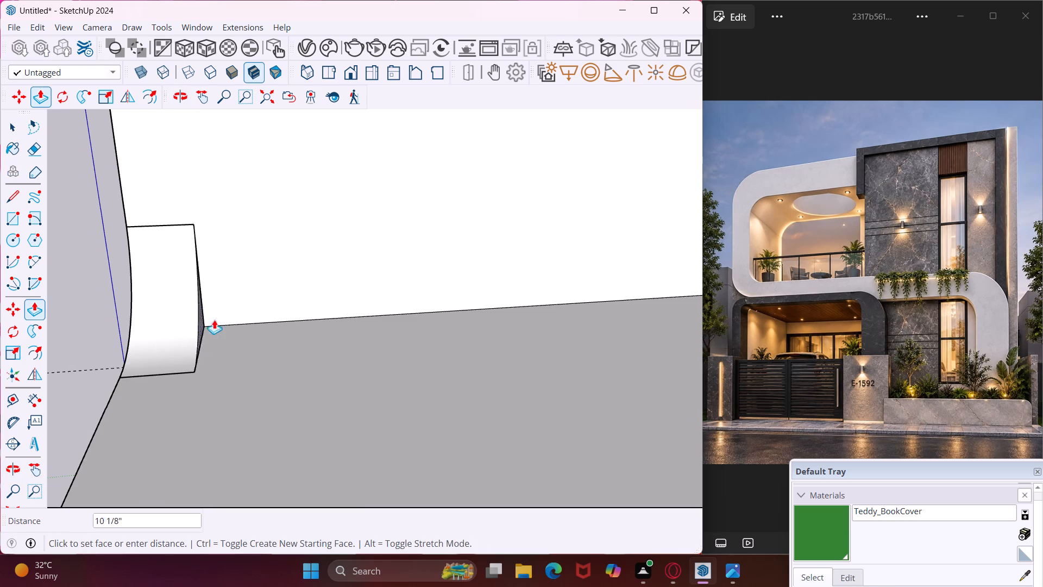
{"action": "scroll", "coordinate": [316, 292], "scroll_direction": "down", "scroll_amount": 5}
{"action": "middle_click_drag", "start_coordinate": [316, 292], "coordinate": [474, 252]}
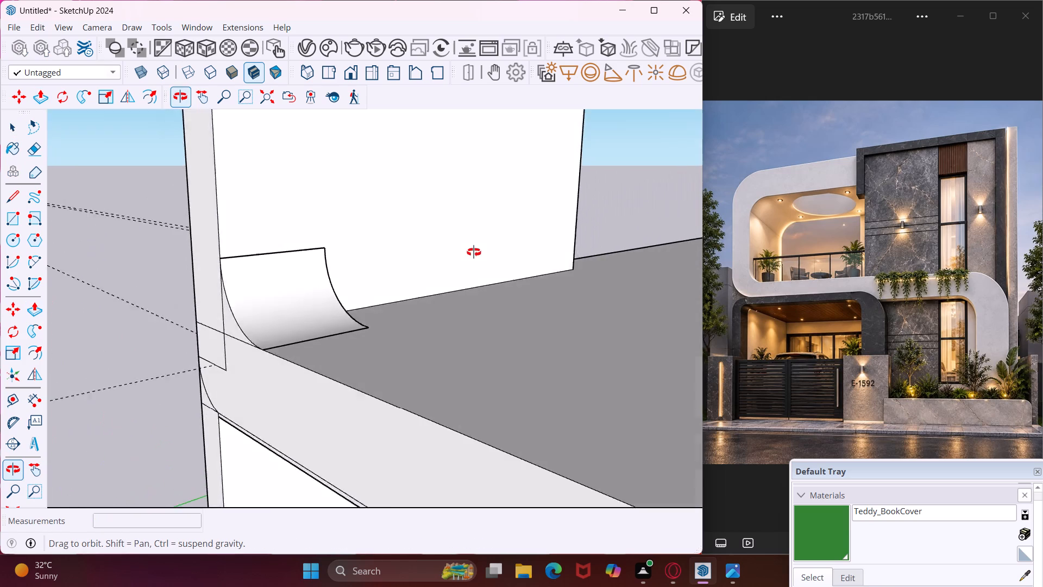
{"action": "middle_click_drag", "start_coordinate": [474, 252], "coordinate": [474, 252]}
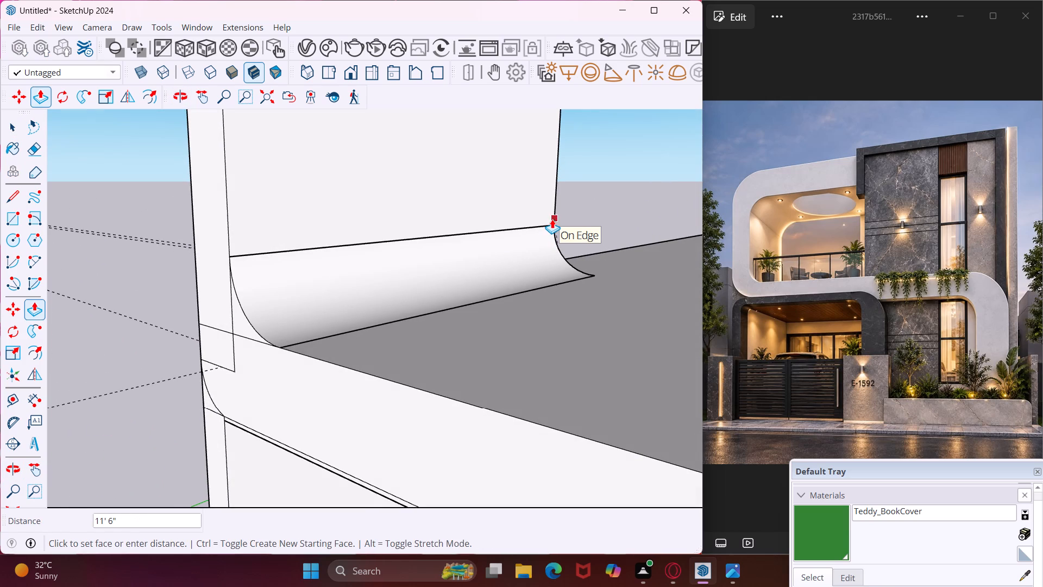
{"action": "left_click", "coordinate": [552, 219]}
{"action": "key", "text": "Escape"}
{"action": "key", "text": "space"}
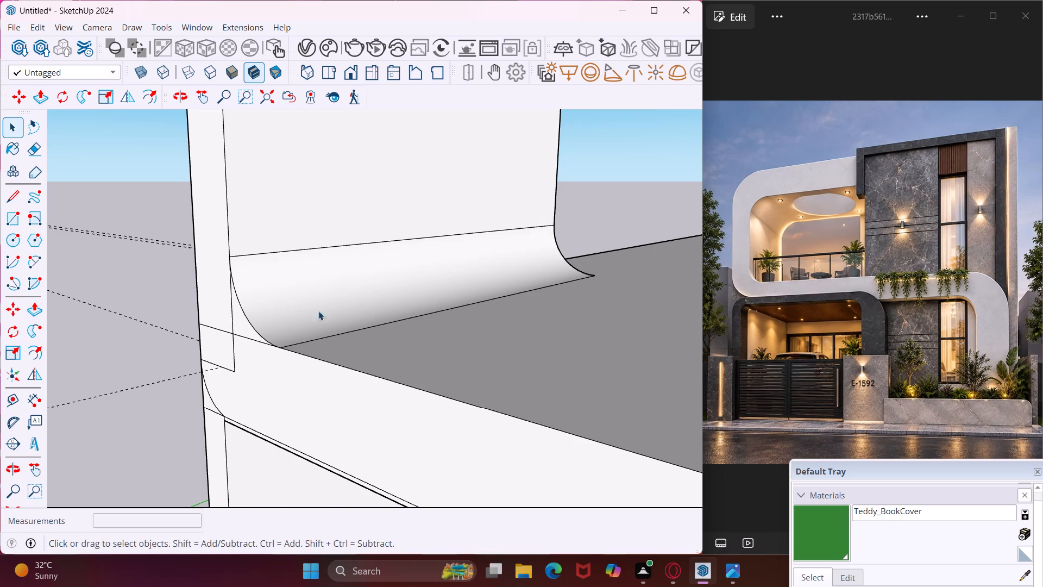
Draw a tangent arc of about 9 3/8" radius across the balcony opening's upper corner beside the outer side wall.
{"action": "middle_click_drag", "start_coordinate": [298, 317], "coordinate": [390, 313]}
{"action": "scroll", "coordinate": [385, 308], "scroll_direction": "up", "scroll_amount": 4}
{"action": "scroll", "coordinate": [385, 308], "scroll_direction": "down", "scroll_amount": 6}
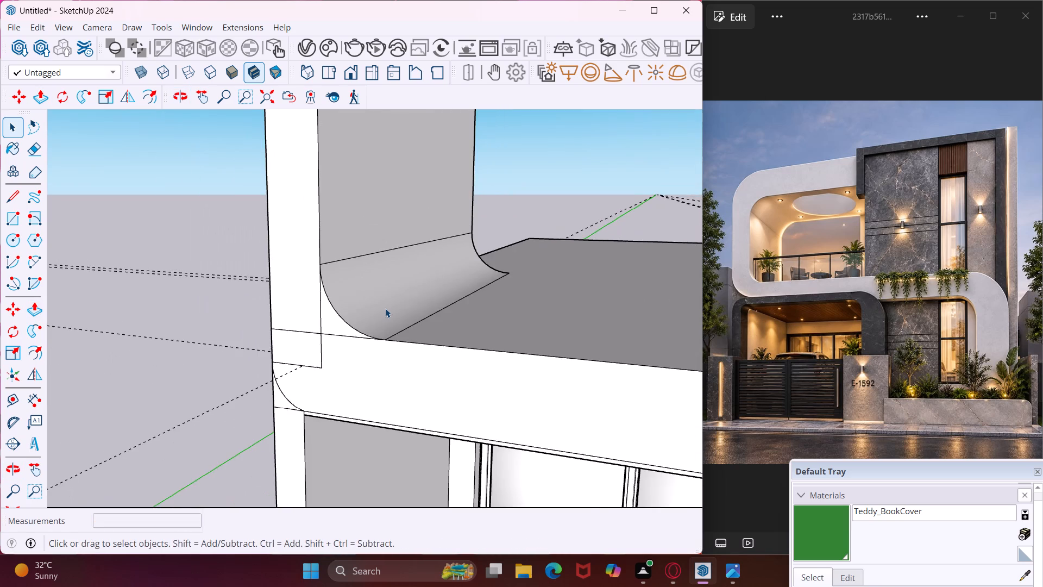
{"action": "scroll", "coordinate": [384, 308], "scroll_direction": "down", "scroll_amount": 16}
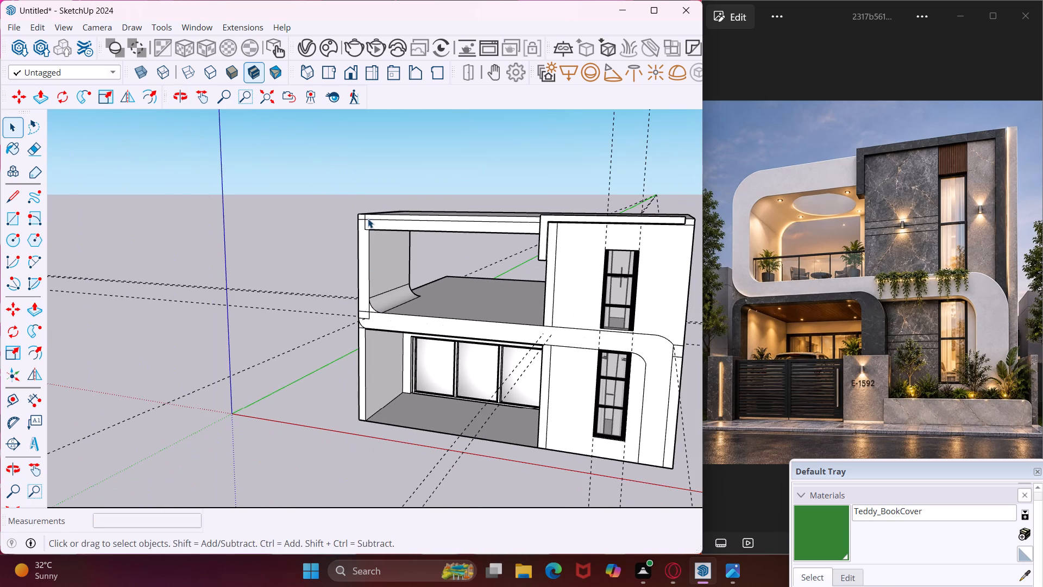
{"action": "scroll", "coordinate": [372, 240], "scroll_direction": "up", "scroll_amount": 5}
{"action": "middle_click_drag", "start_coordinate": [372, 240], "coordinate": [428, 182]}
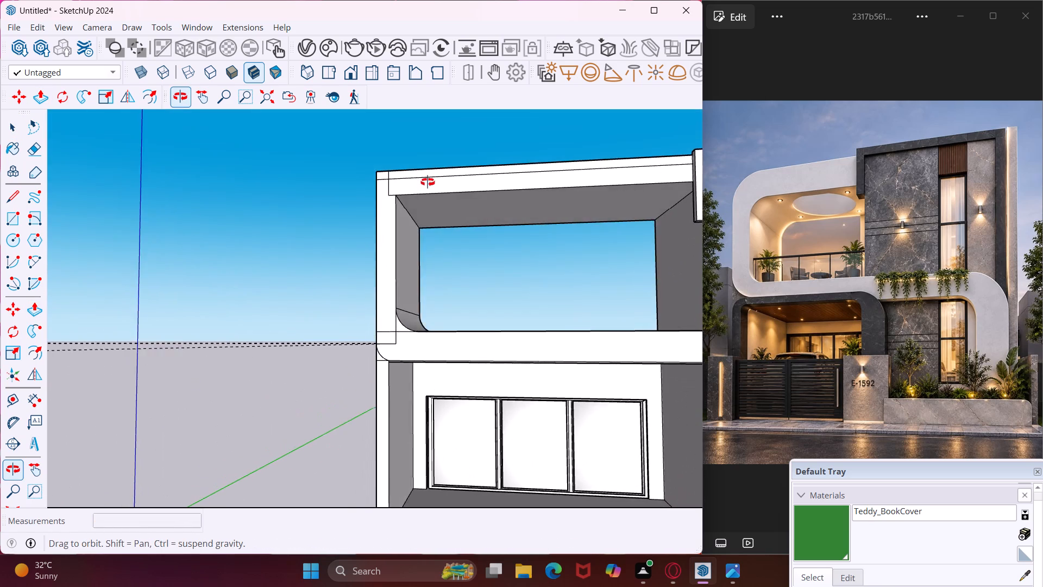
{"action": "middle_click_drag", "start_coordinate": [428, 182], "coordinate": [432, 176]}
{"action": "scroll", "coordinate": [416, 199], "scroll_direction": "up", "scroll_amount": 8}
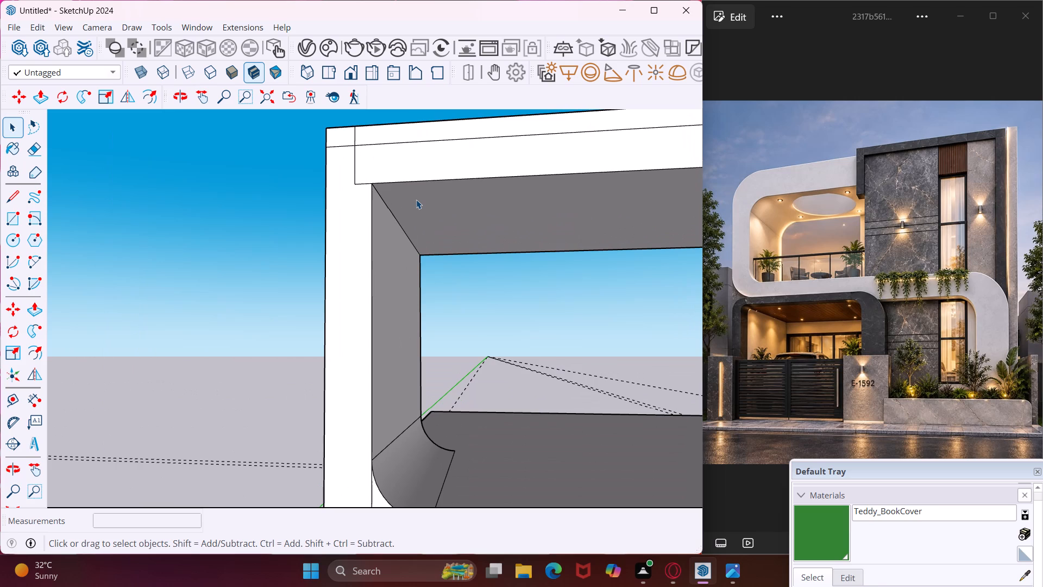
{"action": "scroll", "coordinate": [416, 199], "scroll_direction": "down", "scroll_amount": 10}
{"action": "middle_click_drag", "start_coordinate": [416, 199], "coordinate": [409, 173]}
{"action": "scroll", "coordinate": [409, 173], "scroll_direction": "up", "scroll_amount": 4}
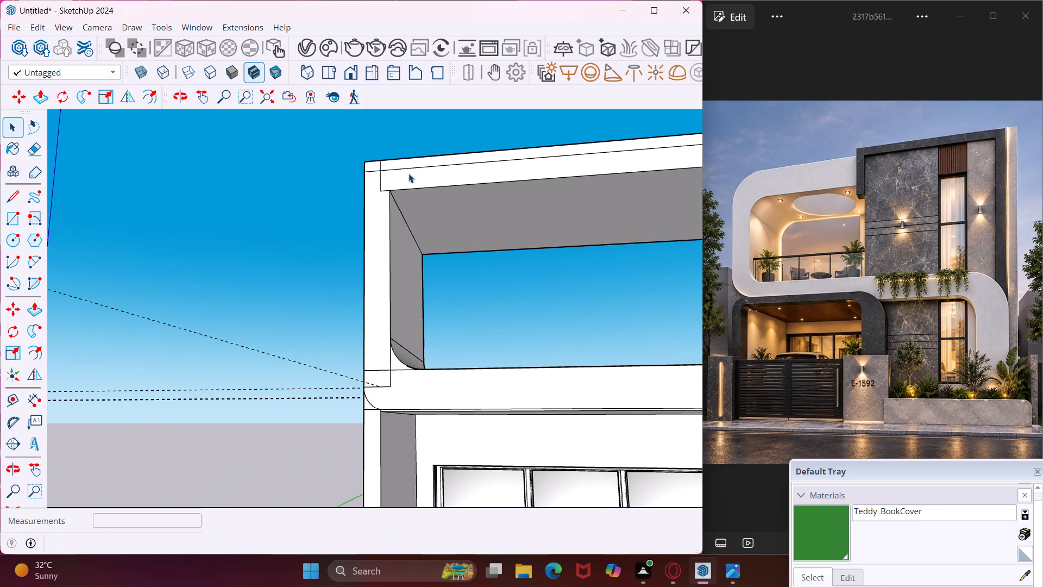
{"action": "left_click", "coordinate": [28, 255]}
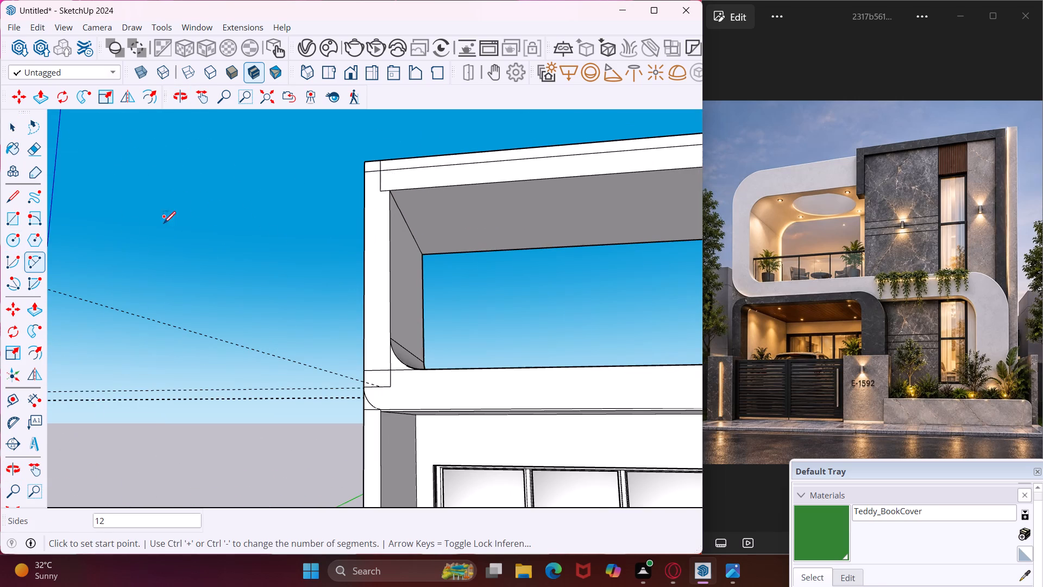
{"action": "scroll", "coordinate": [388, 203], "scroll_direction": "up", "scroll_amount": 8}
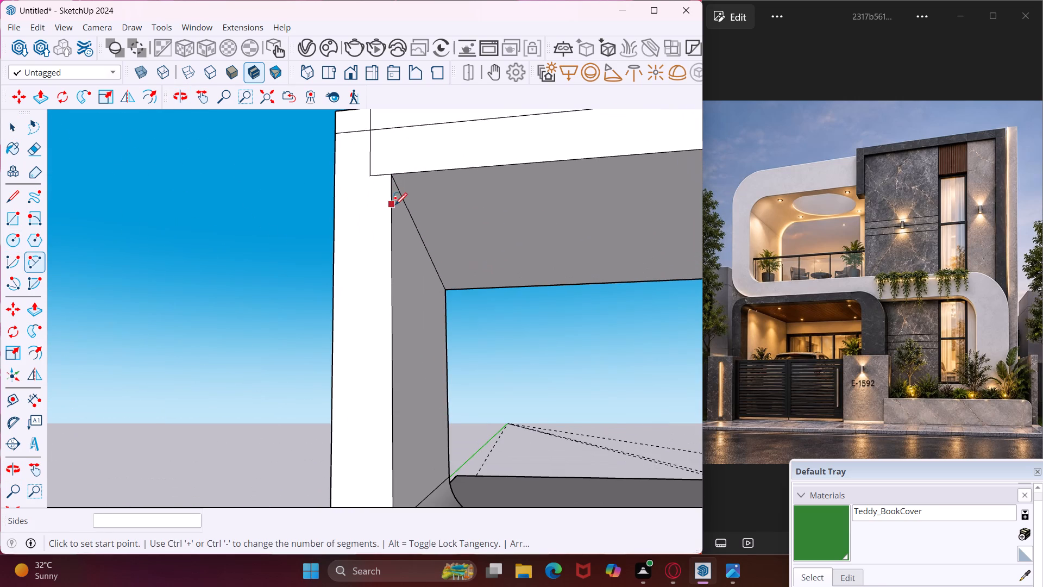
{"action": "left_click", "coordinate": [393, 211]}
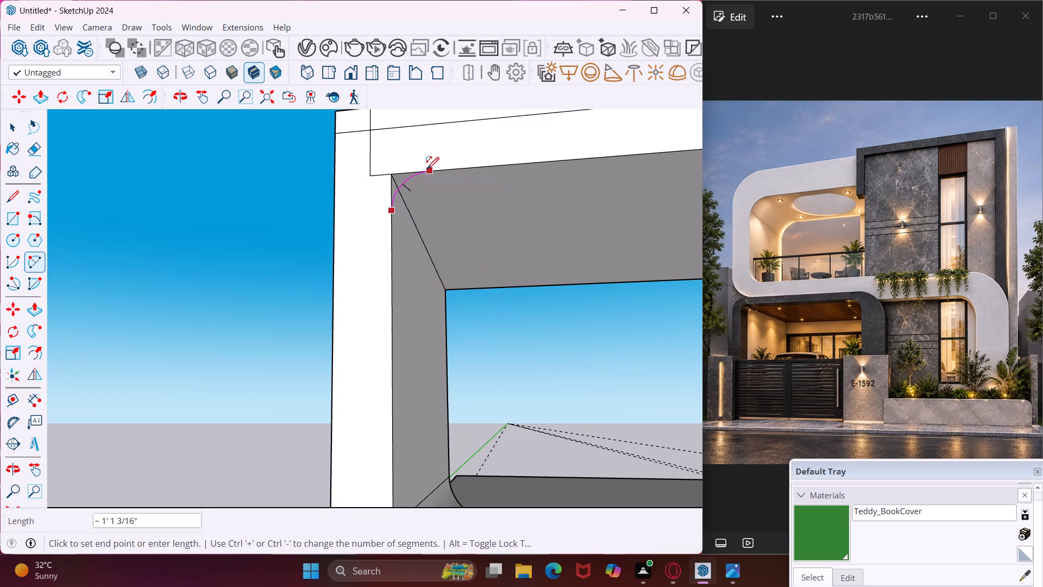
{"action": "left_click", "coordinate": [431, 171]}
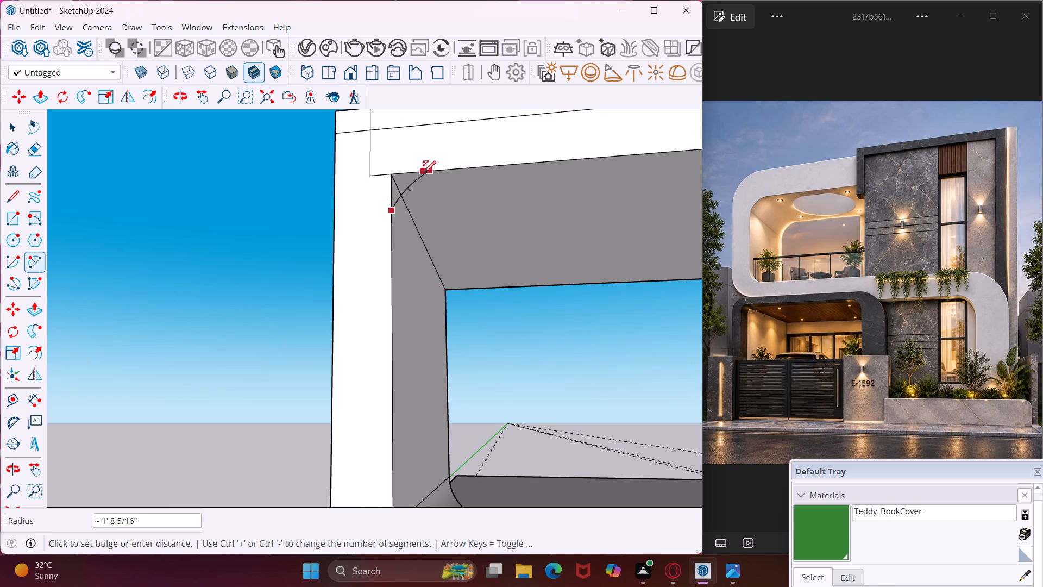
{"action": "left_click", "coordinate": [407, 174]}
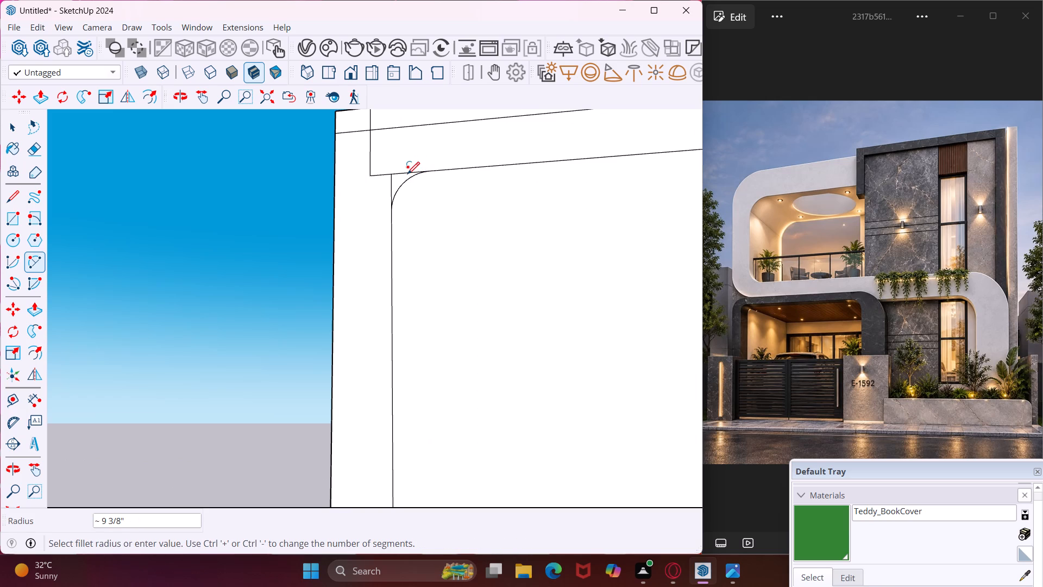
{"action": "key", "text": "Escape"}
{"action": "key", "text": "space"}
Delete the face filling the balcony opening inside the new upper corner arc.
{"action": "left_click", "coordinate": [428, 223]}
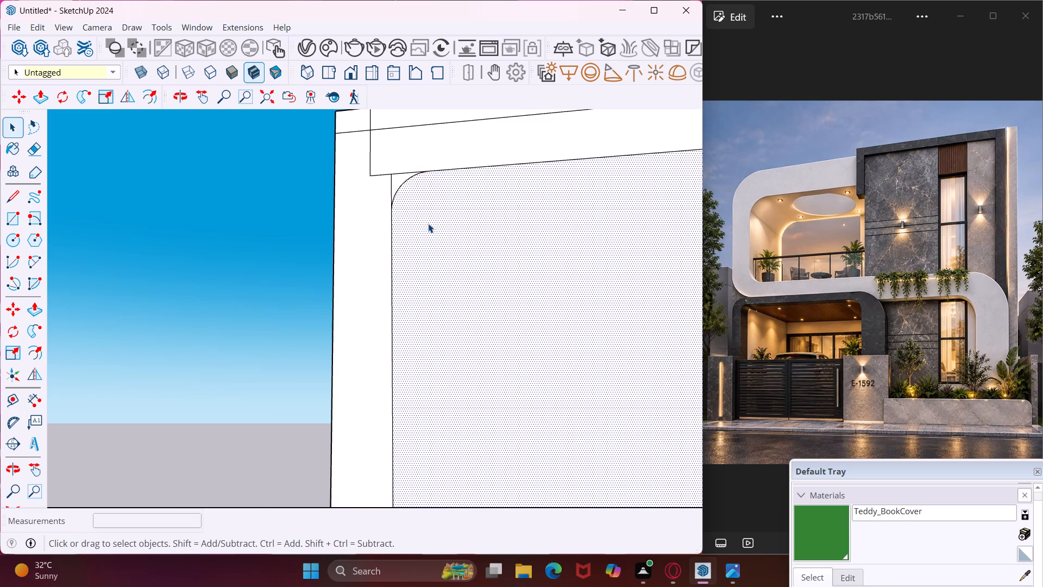
{"action": "key", "text": "Delete"}
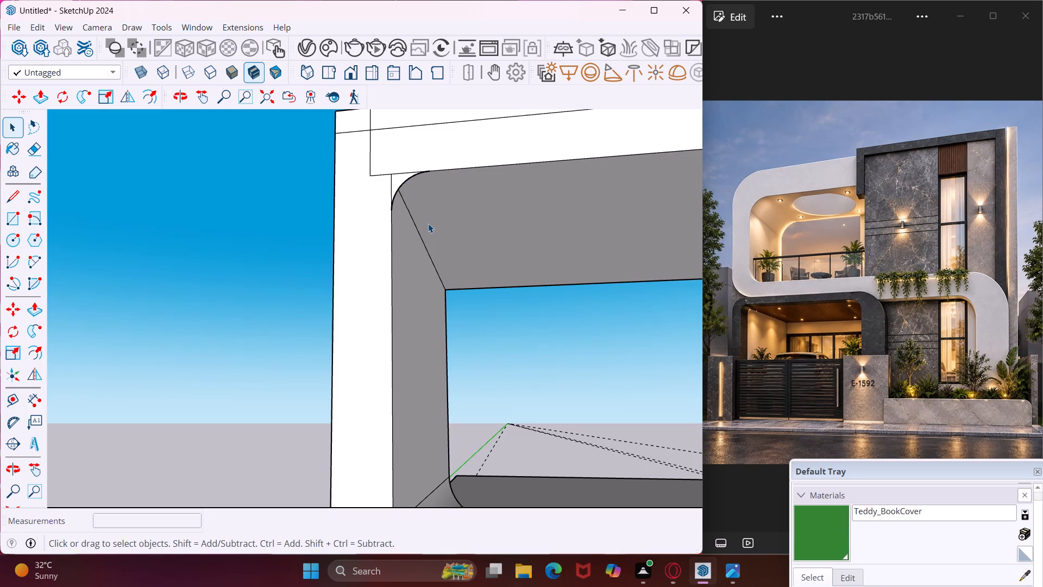
Push/Pull the small curved upper corner face 11' 6" back along the balcony side wall to its rear edge.
{"action": "middle_click_drag", "start_coordinate": [430, 202], "coordinate": [341, 221]}
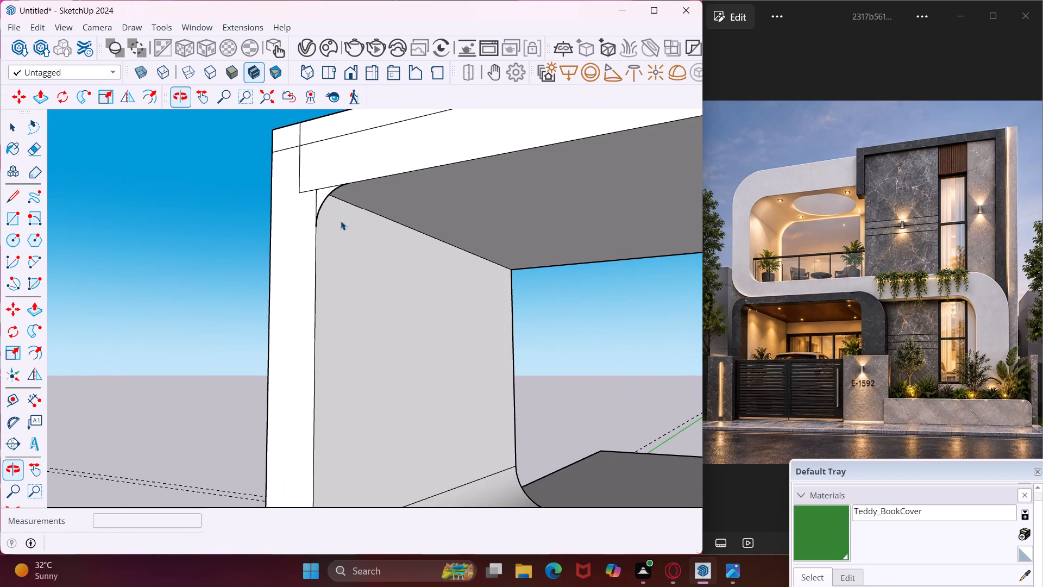
{"action": "scroll", "coordinate": [332, 212], "scroll_direction": "up", "scroll_amount": 9}
{"action": "middle_click_drag", "start_coordinate": [330, 210], "coordinate": [114, 244]}
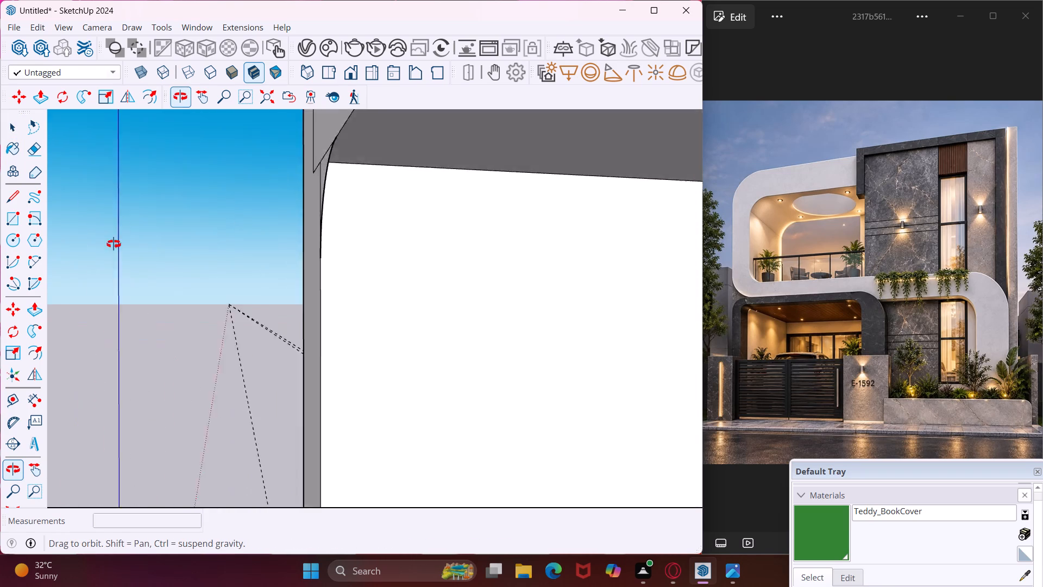
{"action": "middle_click_drag", "start_coordinate": [114, 244], "coordinate": [69, 260]}
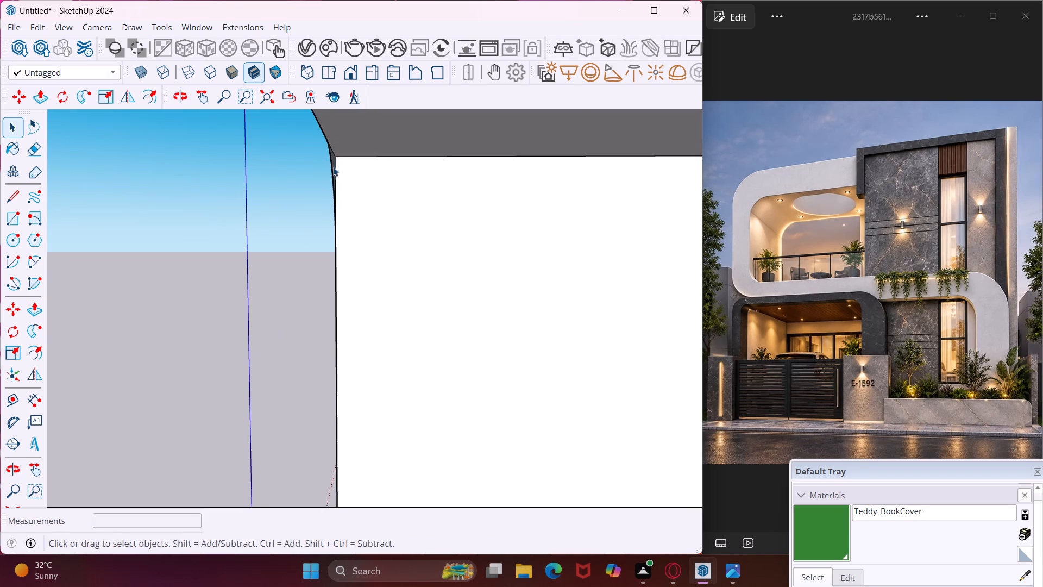
{"action": "scroll", "coordinate": [333, 166], "scroll_direction": "up", "scroll_amount": 9}
{"action": "left_click", "coordinate": [333, 166]}
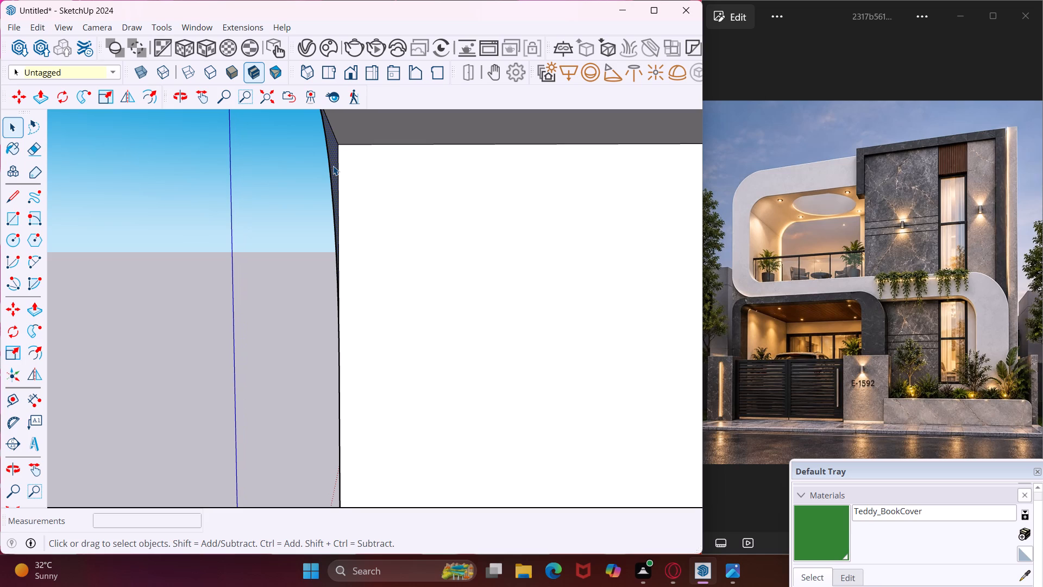
{"action": "key", "text": "p"}
{"action": "left_click", "coordinate": [333, 166]}
{"action": "scroll", "coordinate": [443, 135], "scroll_direction": "down", "scroll_amount": 7}
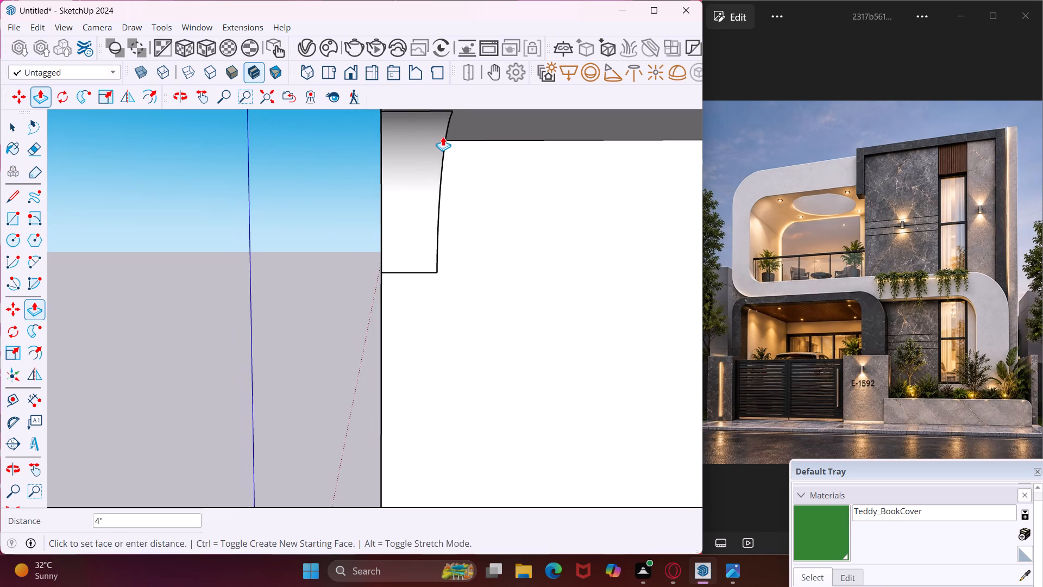
{"action": "scroll", "coordinate": [443, 136], "scroll_direction": "down", "scroll_amount": 5}
{"action": "middle_click_drag", "start_coordinate": [442, 138], "coordinate": [543, 143]}
{"action": "scroll", "coordinate": [543, 143], "scroll_direction": "down", "scroll_amount": 4}
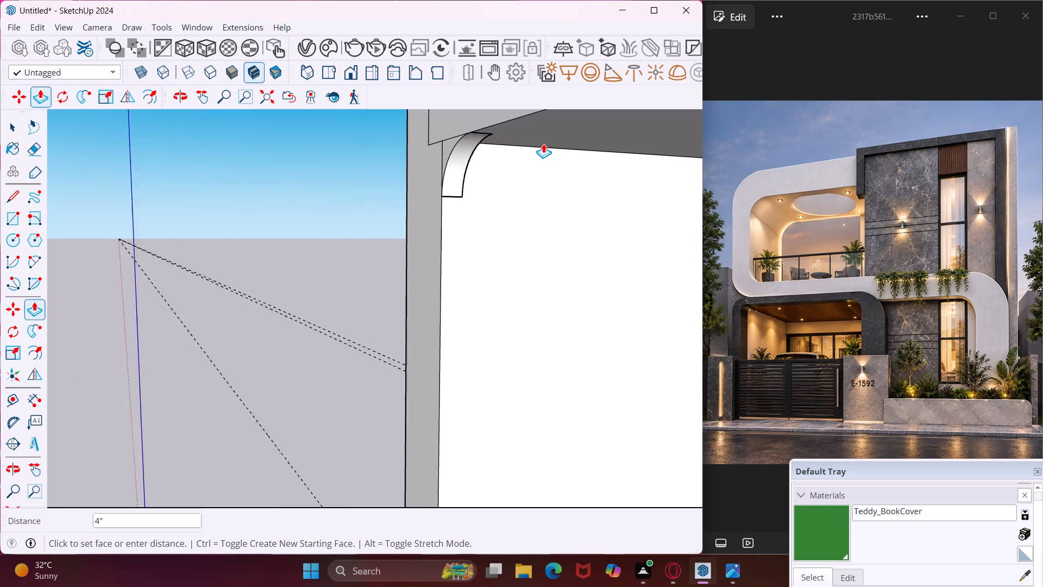
{"action": "scroll", "coordinate": [543, 143], "scroll_direction": "down", "scroll_amount": 13}
{"action": "middle_click_drag", "start_coordinate": [573, 149], "coordinate": [623, 166]}
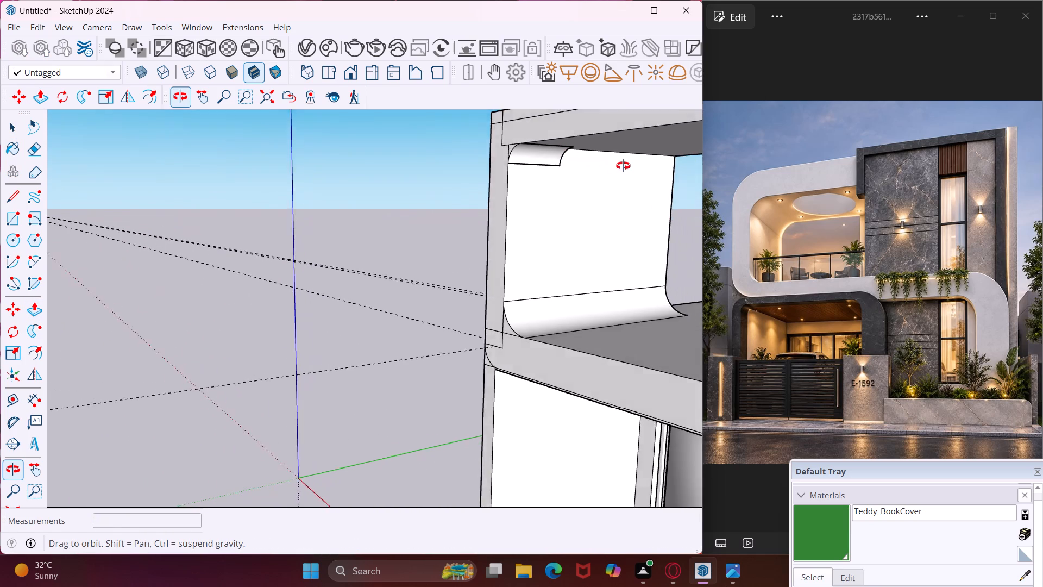
{"action": "middle_click_drag", "start_coordinate": [623, 166], "coordinate": [629, 168]}
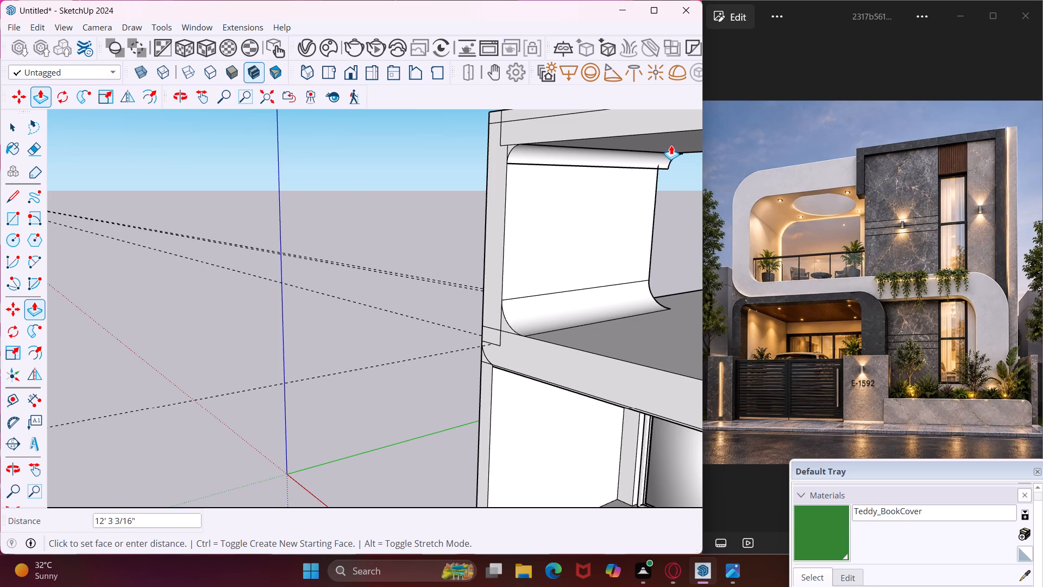
{"action": "scroll", "coordinate": [670, 145], "scroll_direction": "up", "scroll_amount": 12}
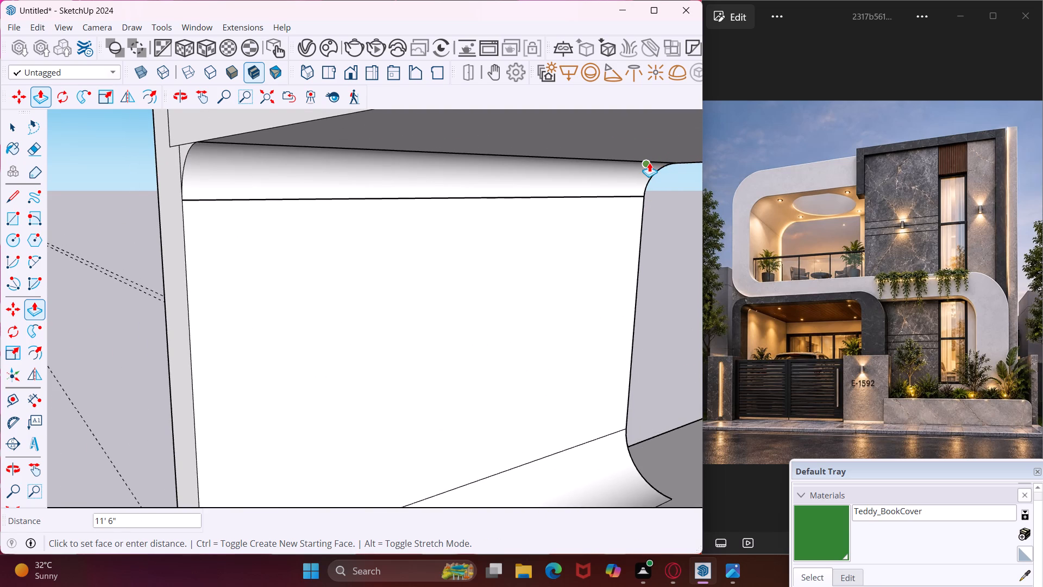
{"action": "left_click", "coordinate": [649, 163]}
{"action": "key", "text": "Escape"}
{"action": "key", "text": "space"}
Draw a circle of about 3' 11 7/8" radius near the middle of the balcony ceiling.
{"action": "scroll", "coordinate": [499, 193], "scroll_direction": "down", "scroll_amount": 6}
{"action": "middle_click_drag", "start_coordinate": [444, 250], "coordinate": [577, 273]}
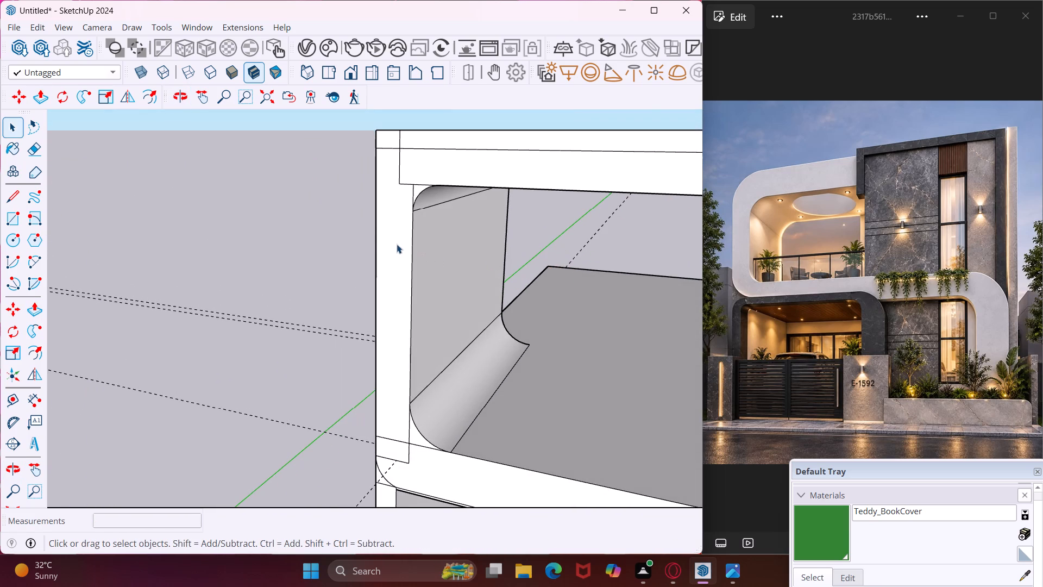
{"action": "scroll", "coordinate": [377, 238], "scroll_direction": "down", "scroll_amount": 5}
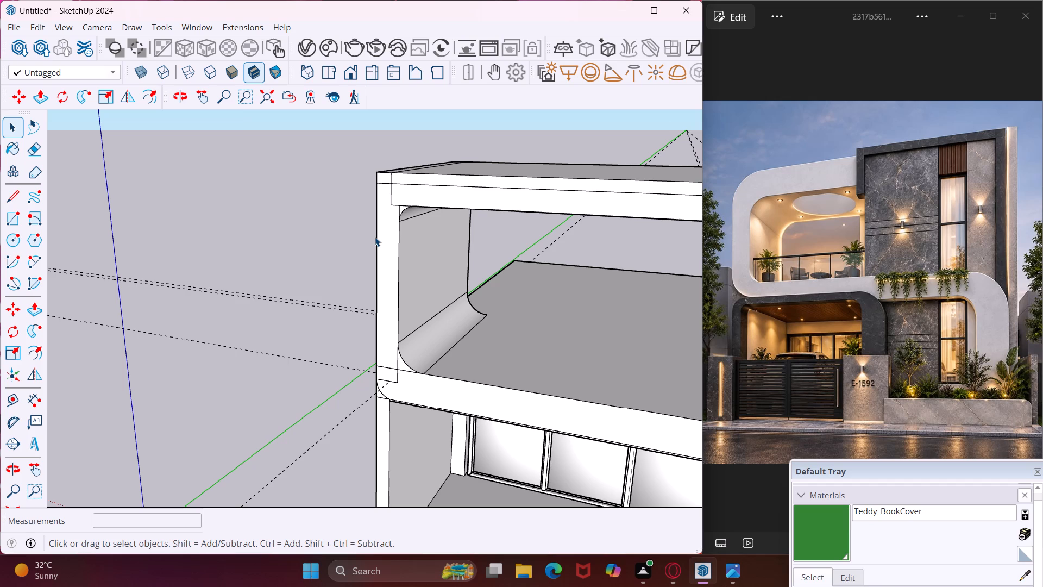
{"action": "middle_click_drag", "start_coordinate": [533, 214], "coordinate": [566, 168]}
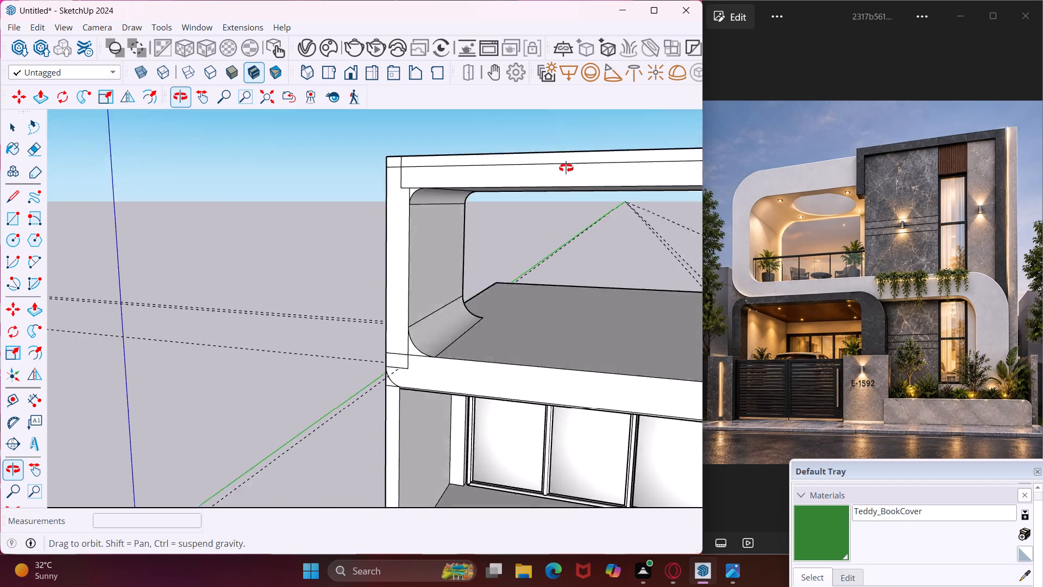
{"action": "middle_click_drag", "start_coordinate": [566, 168], "coordinate": [614, 111]}
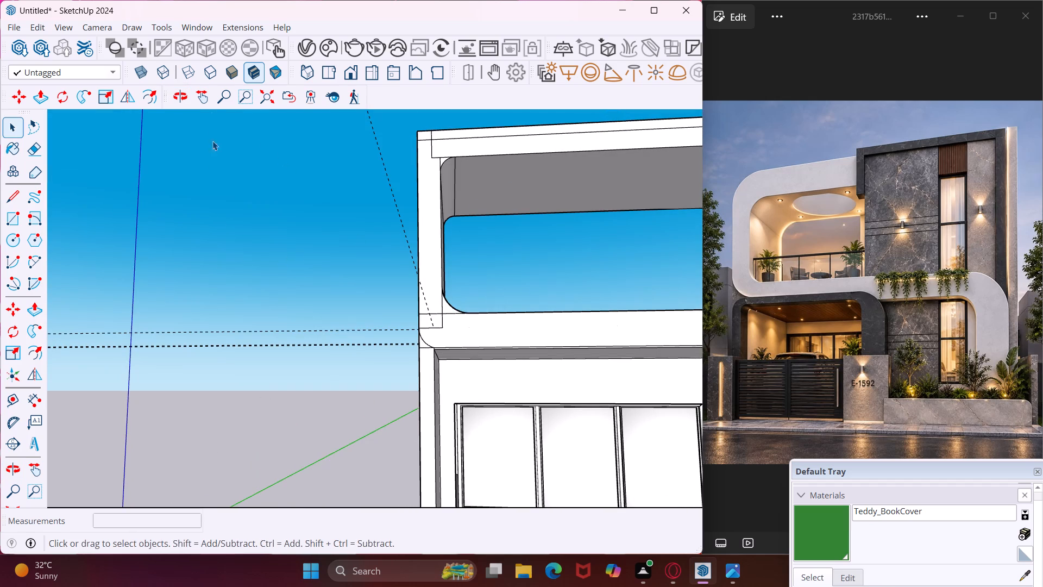
{"action": "left_click", "coordinate": [211, 103]}
{"action": "left_click_drag", "start_coordinate": [425, 242], "coordinate": [218, 327]}
{"action": "left_click_drag", "start_coordinate": [521, 267], "coordinate": [516, 254]}
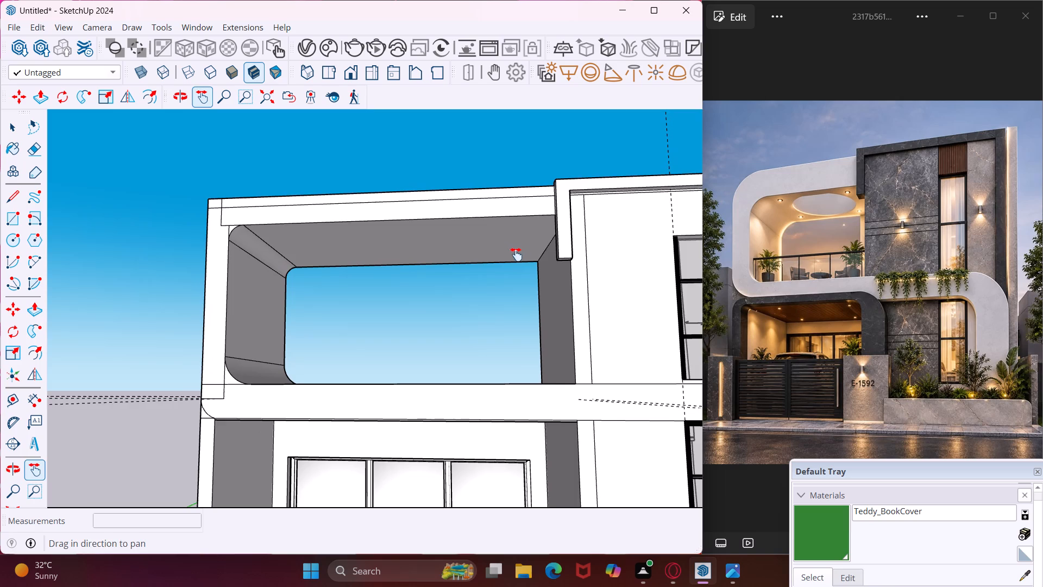
{"action": "middle_click_drag", "start_coordinate": [516, 254], "coordinate": [533, 178]}
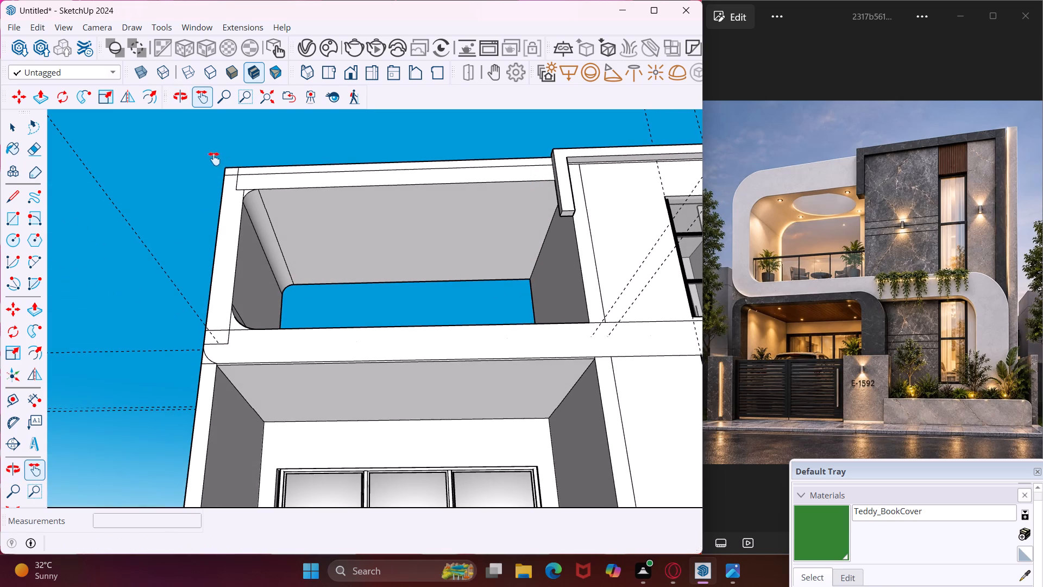
{"action": "left_click", "coordinate": [16, 247]}
{"action": "scroll", "coordinate": [401, 230], "scroll_direction": "up", "scroll_amount": 3}
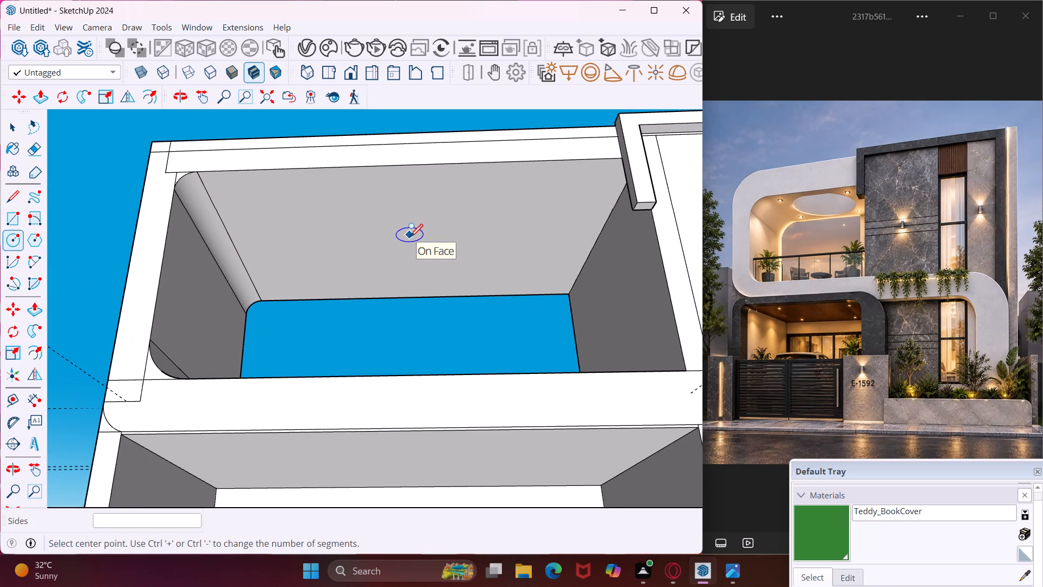
{"action": "left_click", "coordinate": [416, 242]}
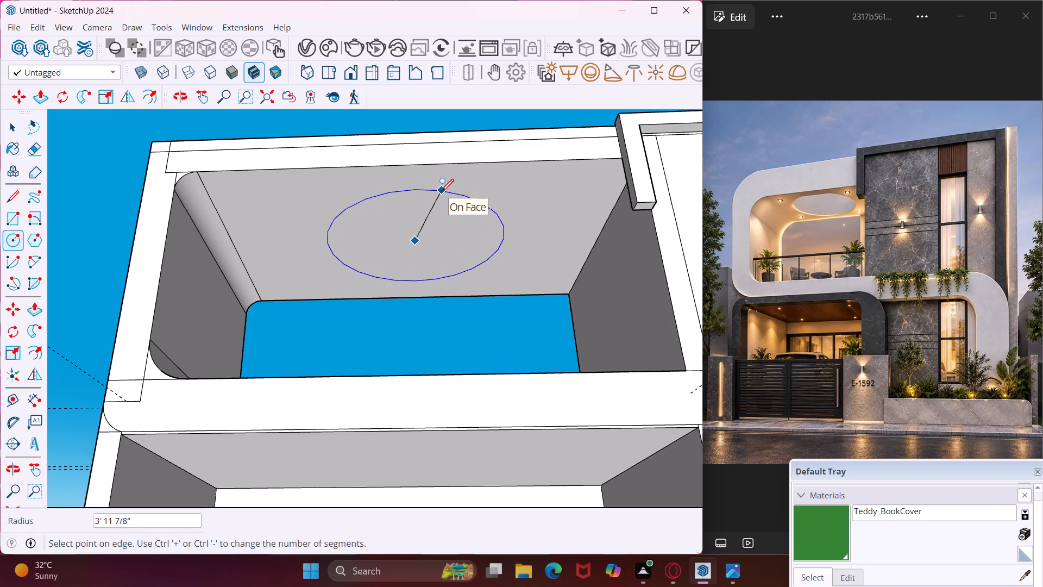
{"action": "left_click", "coordinate": [441, 191]}
{"action": "key", "text": "Escape"}
{"action": "key", "text": "space"}
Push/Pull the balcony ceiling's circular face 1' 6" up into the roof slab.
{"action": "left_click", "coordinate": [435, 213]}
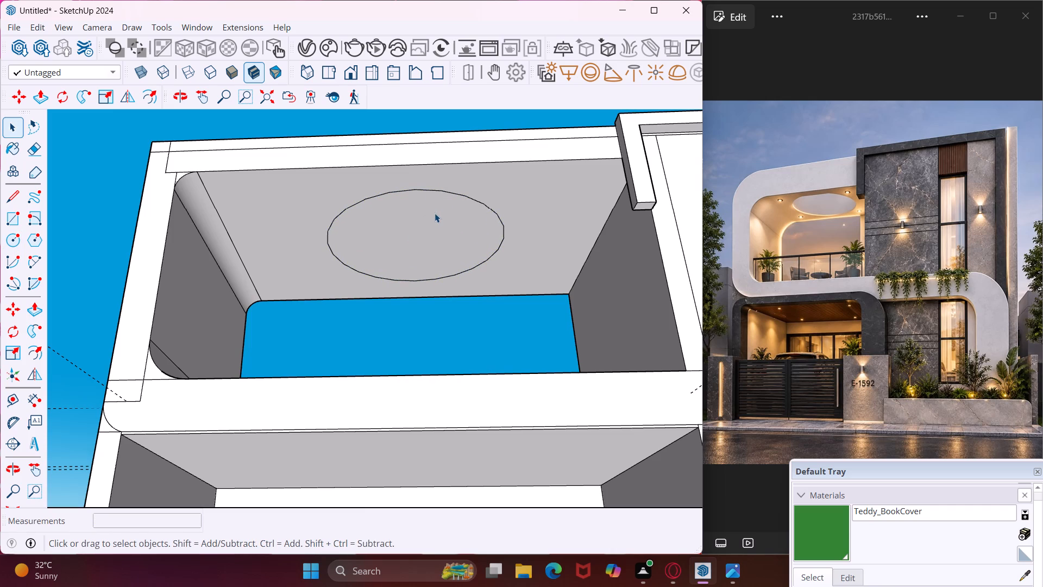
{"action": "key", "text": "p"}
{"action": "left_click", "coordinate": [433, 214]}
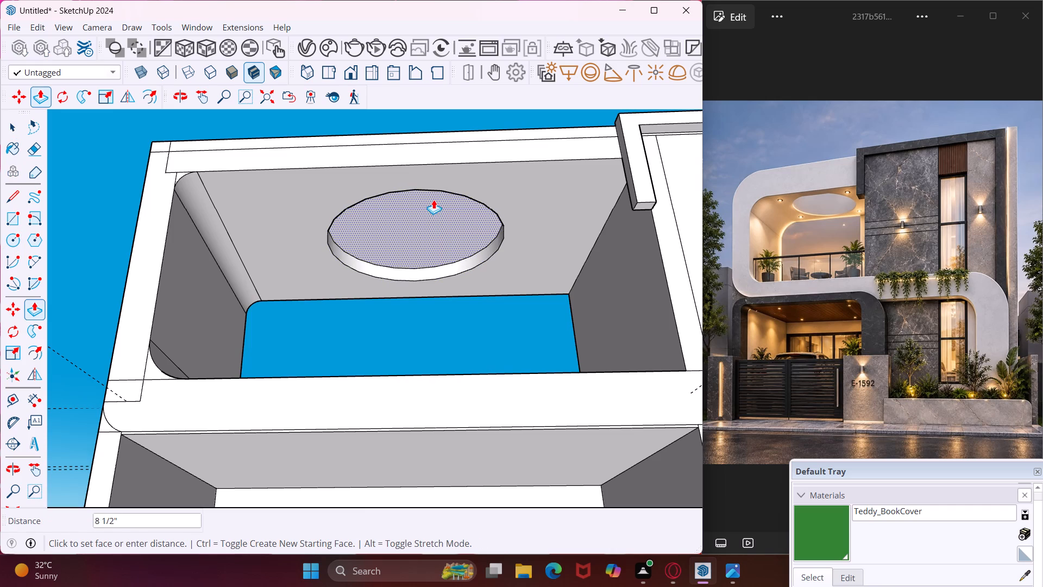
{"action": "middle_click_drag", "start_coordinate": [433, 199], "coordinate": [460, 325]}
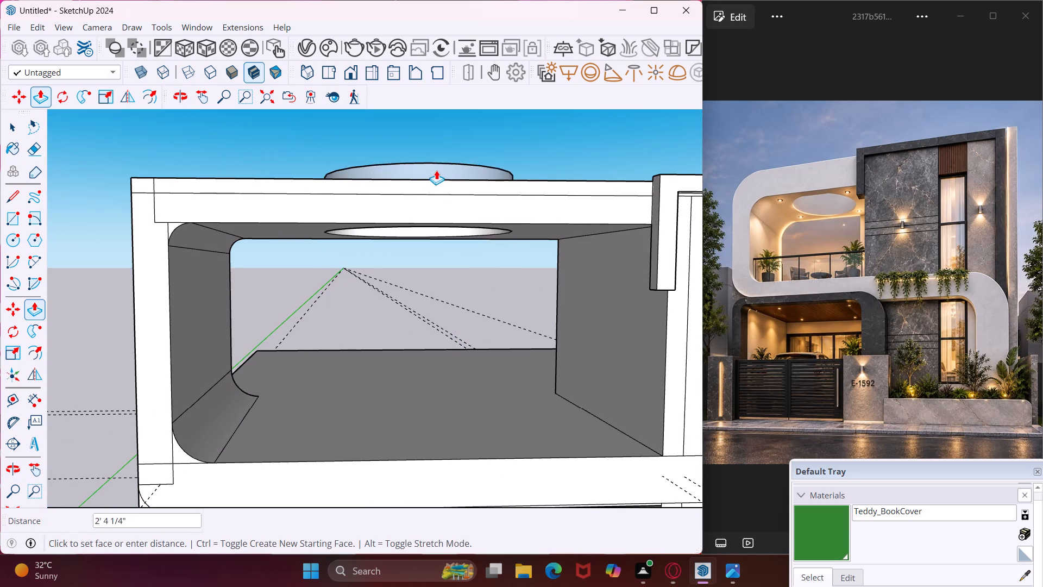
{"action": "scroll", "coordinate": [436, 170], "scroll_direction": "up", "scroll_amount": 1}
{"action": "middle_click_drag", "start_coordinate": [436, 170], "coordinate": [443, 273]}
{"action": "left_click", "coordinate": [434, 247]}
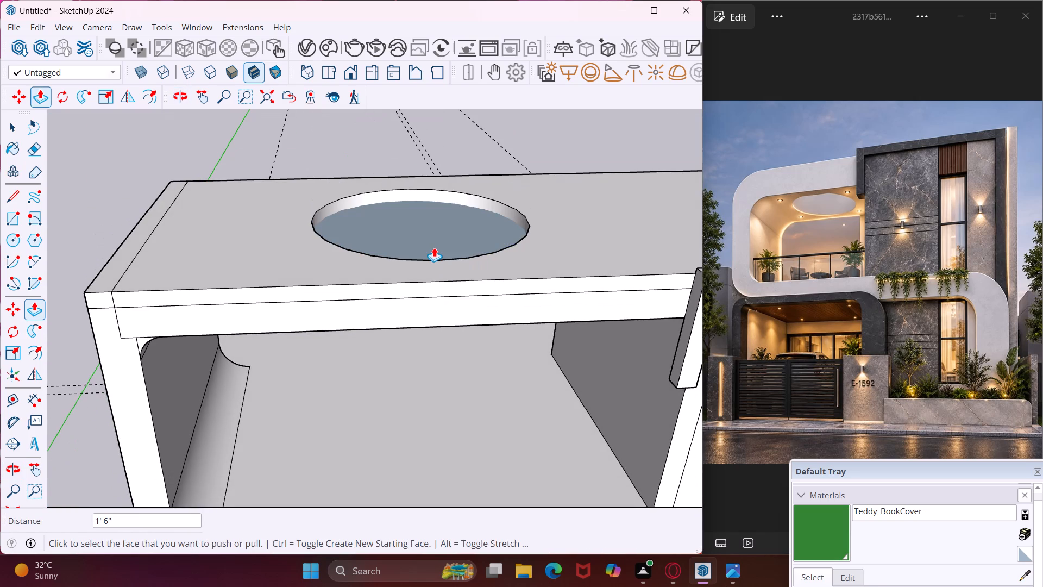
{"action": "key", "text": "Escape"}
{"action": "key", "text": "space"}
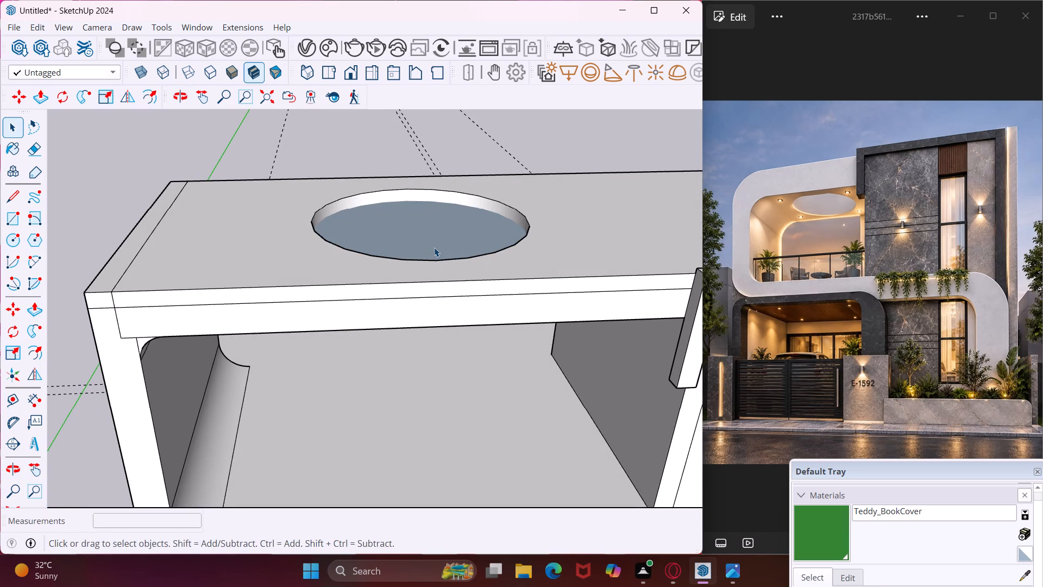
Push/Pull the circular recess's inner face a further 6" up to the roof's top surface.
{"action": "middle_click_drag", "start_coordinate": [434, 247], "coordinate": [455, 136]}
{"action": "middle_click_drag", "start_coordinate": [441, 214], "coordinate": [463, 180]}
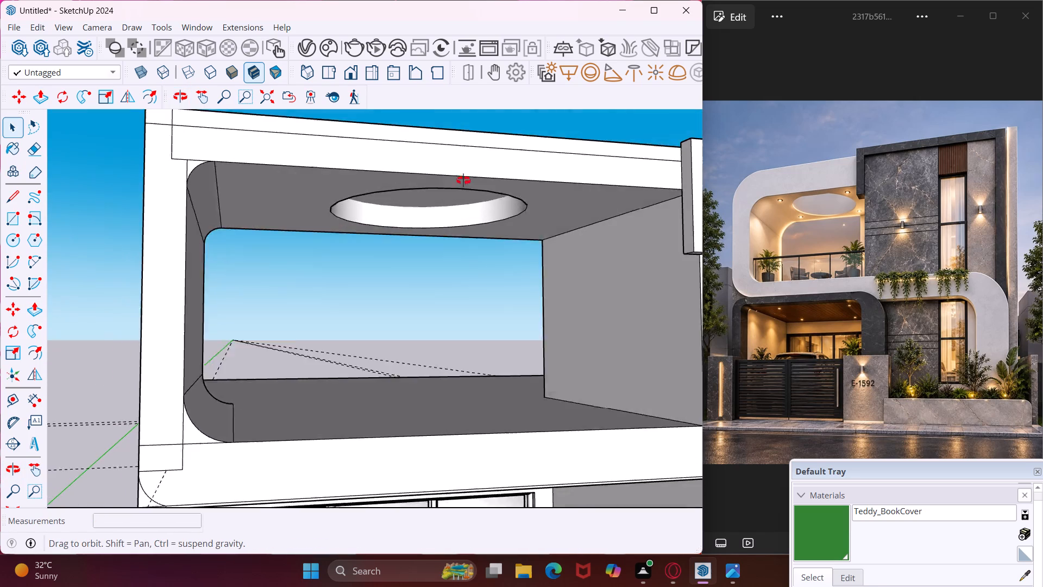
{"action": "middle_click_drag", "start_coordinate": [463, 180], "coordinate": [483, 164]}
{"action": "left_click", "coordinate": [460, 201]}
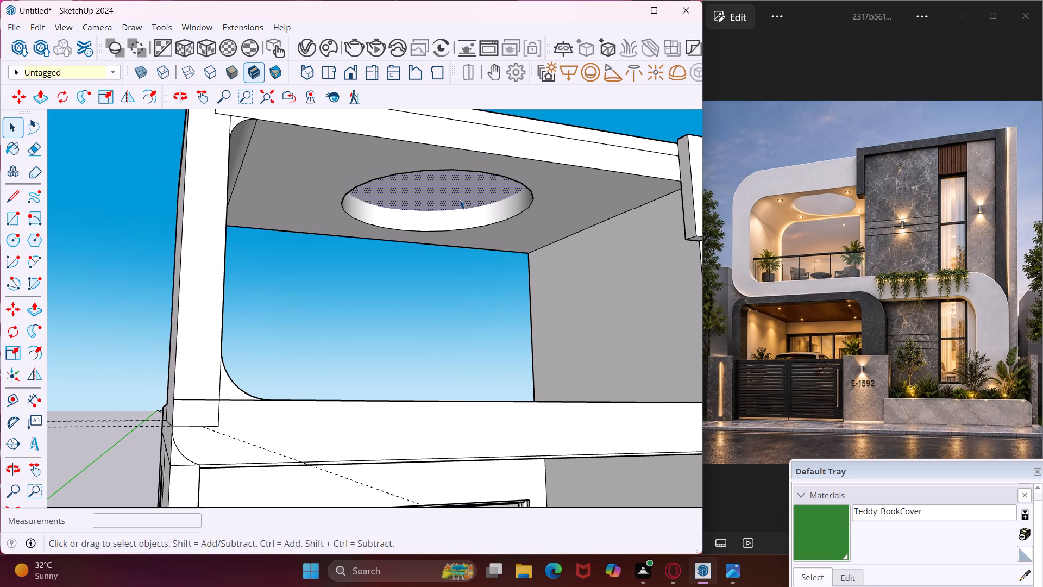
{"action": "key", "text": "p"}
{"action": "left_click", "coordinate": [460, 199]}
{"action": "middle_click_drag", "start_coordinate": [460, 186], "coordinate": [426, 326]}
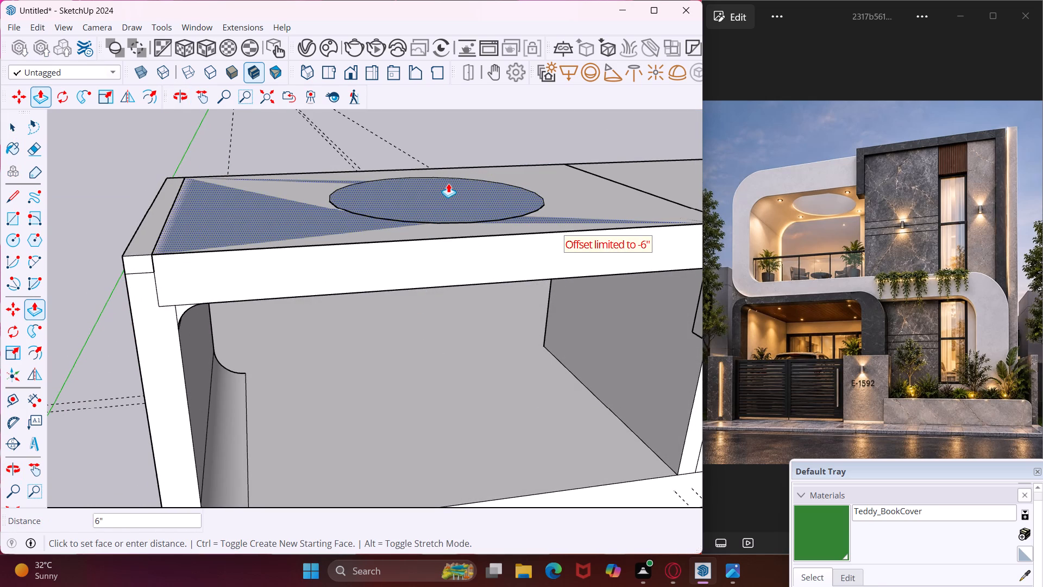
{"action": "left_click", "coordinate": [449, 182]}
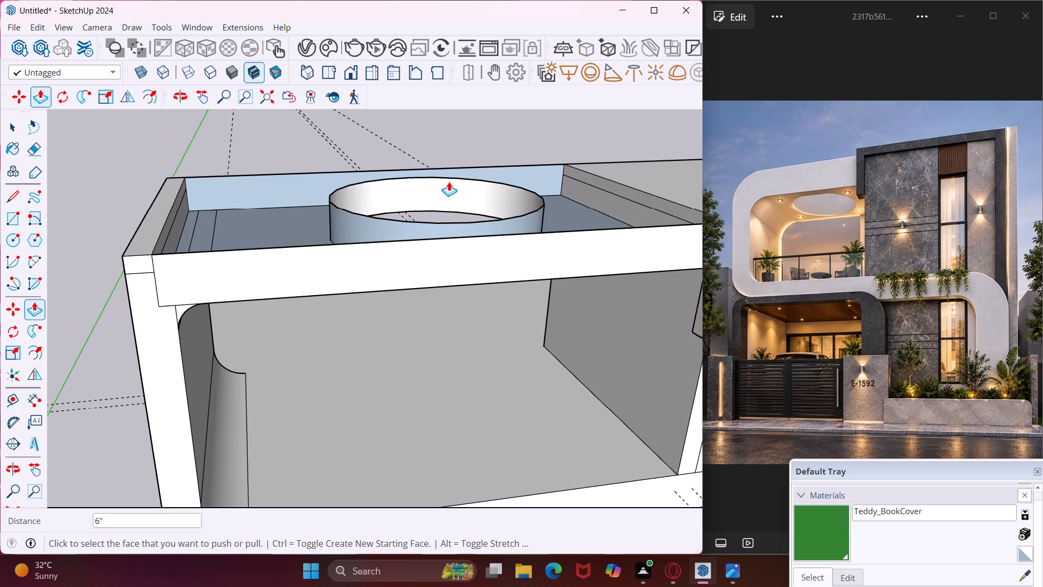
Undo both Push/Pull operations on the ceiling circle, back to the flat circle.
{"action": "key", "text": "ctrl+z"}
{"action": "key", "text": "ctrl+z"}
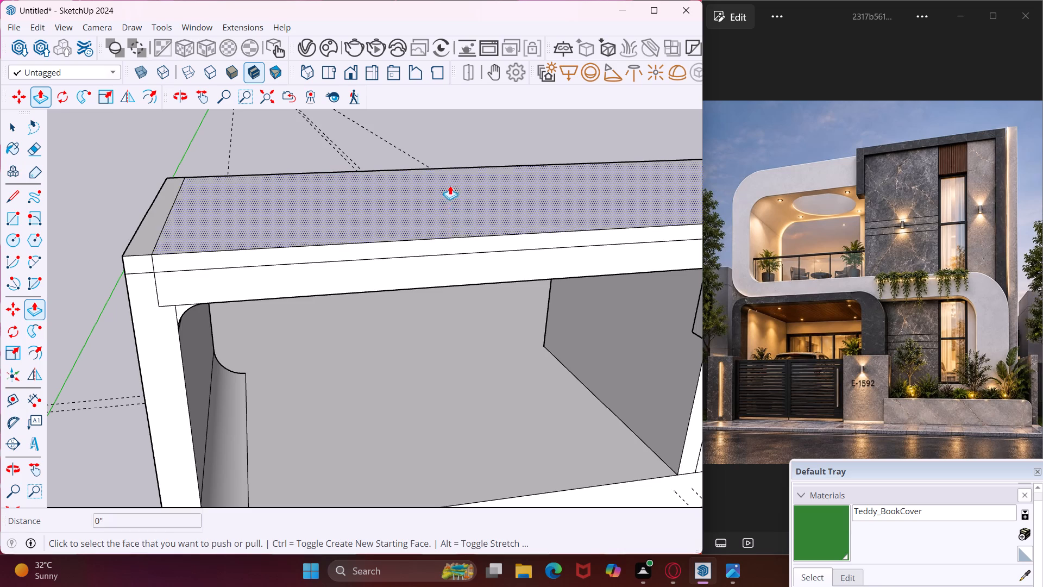
Push/Pull the balcony ceiling's circular face 1' up into the roof slab.
{"action": "middle_click_drag", "start_coordinate": [458, 226], "coordinate": [447, 114]}
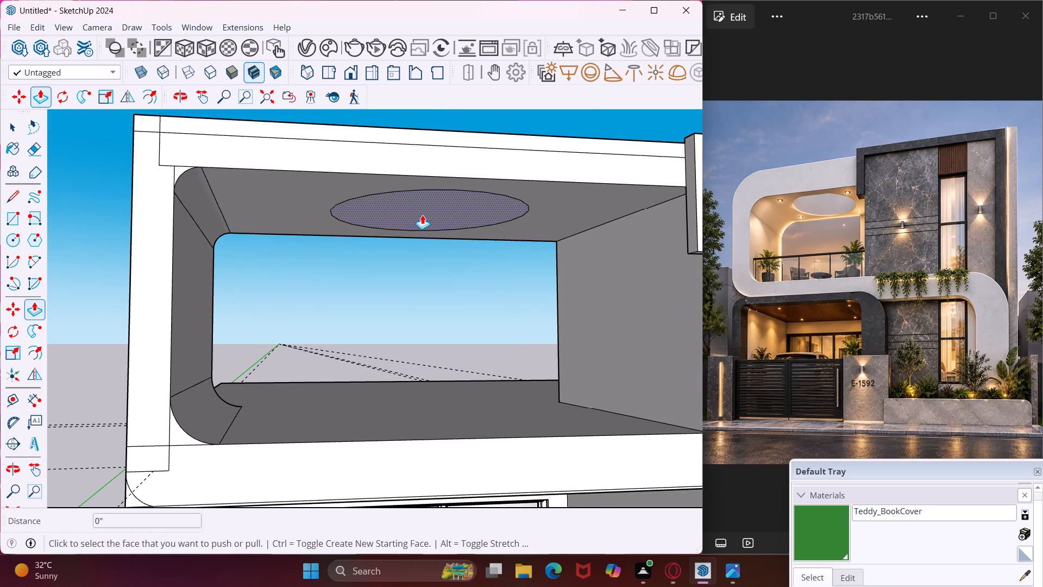
{"action": "left_click", "coordinate": [422, 214]}
{"action": "middle_click_drag", "start_coordinate": [433, 148], "coordinate": [423, 201]}
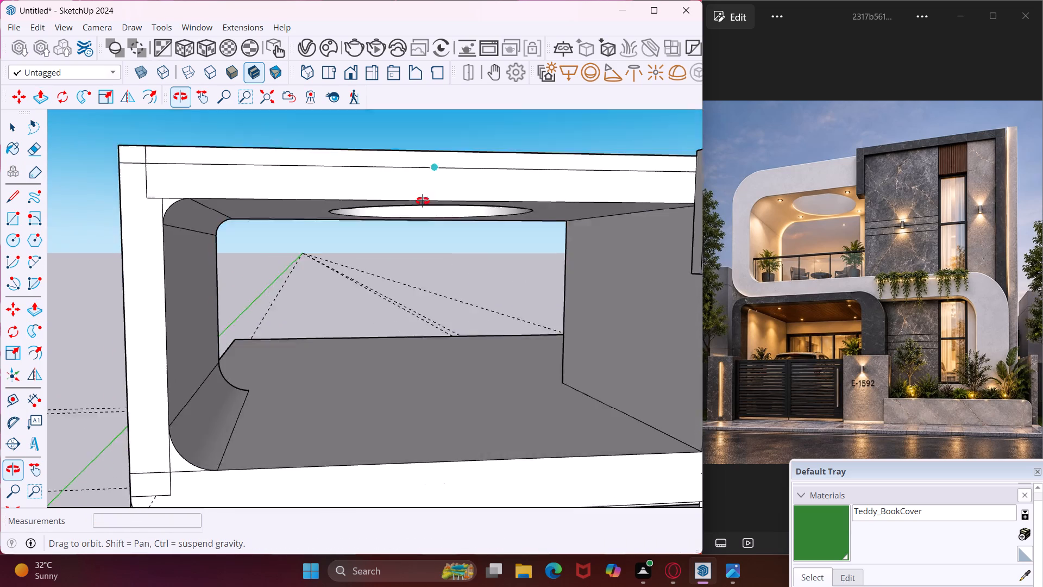
{"action": "middle_click_drag", "start_coordinate": [423, 201], "coordinate": [421, 214]}
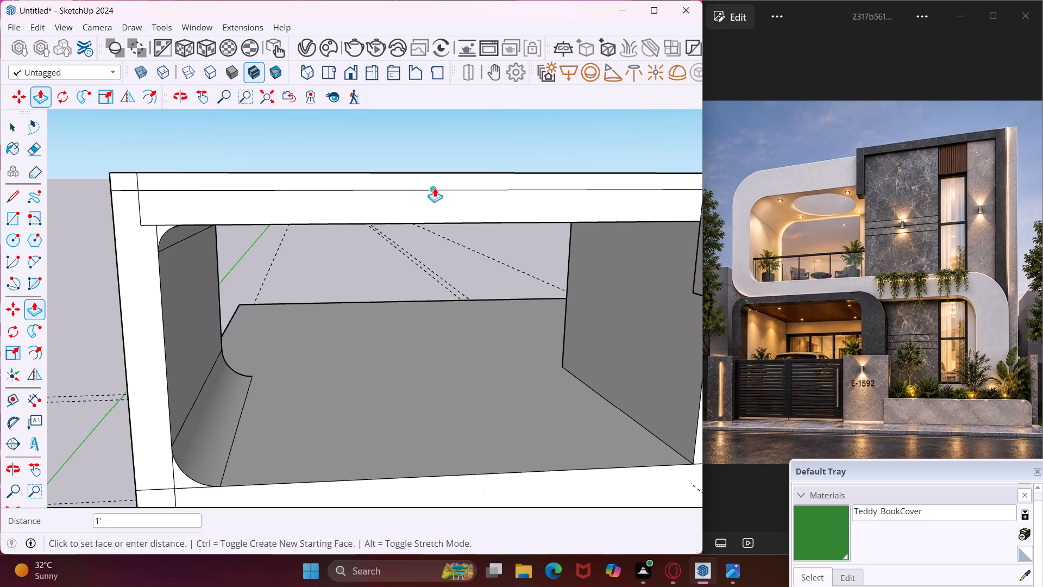
{"action": "left_click", "coordinate": [435, 188]}
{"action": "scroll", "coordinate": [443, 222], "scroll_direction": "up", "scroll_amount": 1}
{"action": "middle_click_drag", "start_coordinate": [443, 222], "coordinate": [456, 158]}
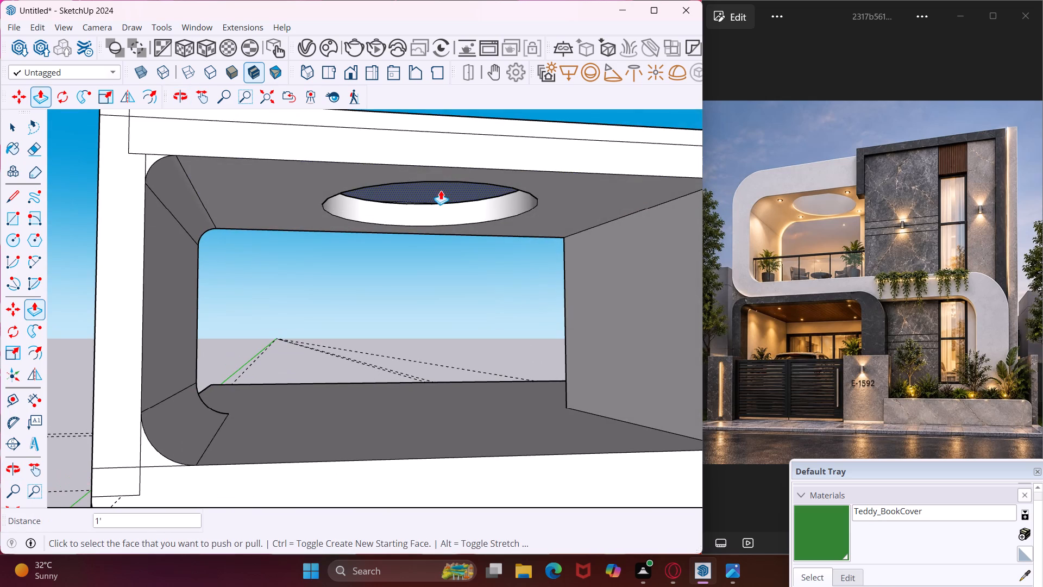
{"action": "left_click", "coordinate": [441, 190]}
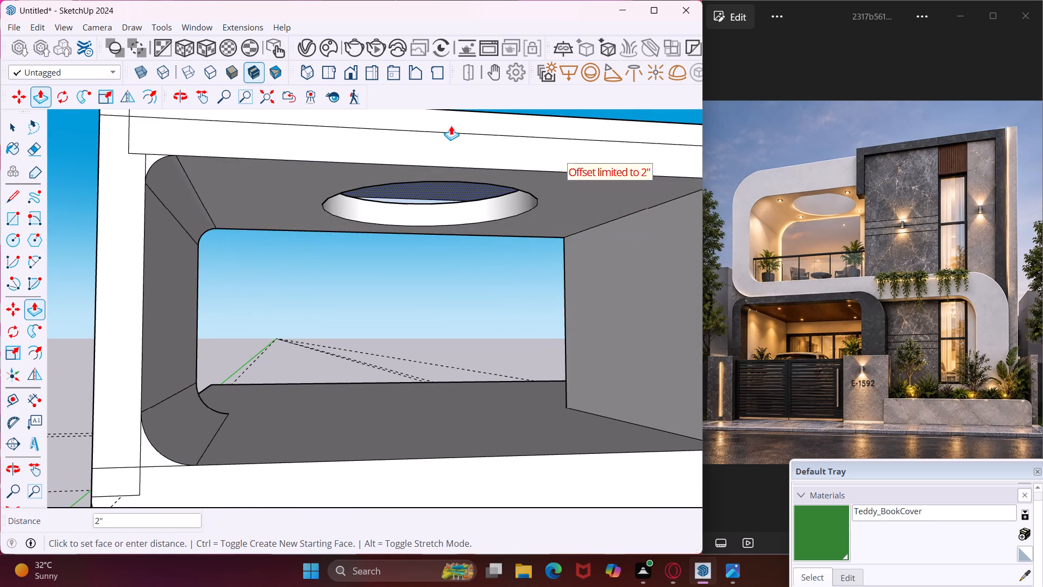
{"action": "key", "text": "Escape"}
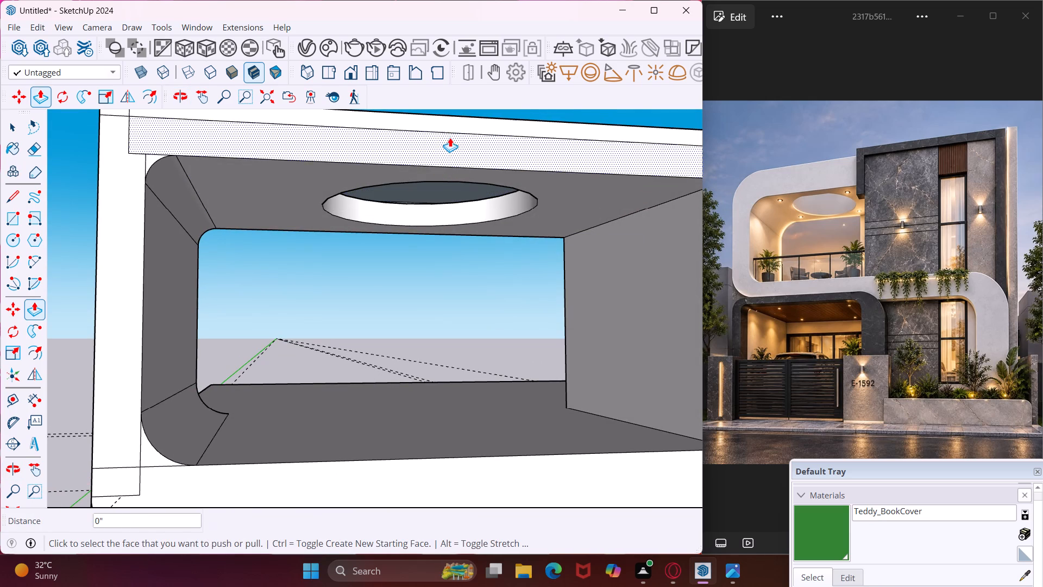
Push/Pull the balcony ceiling recess's inner circular face up to the roof's top surface, cutting the circle through the slab.
{"action": "left_click", "coordinate": [430, 199]}
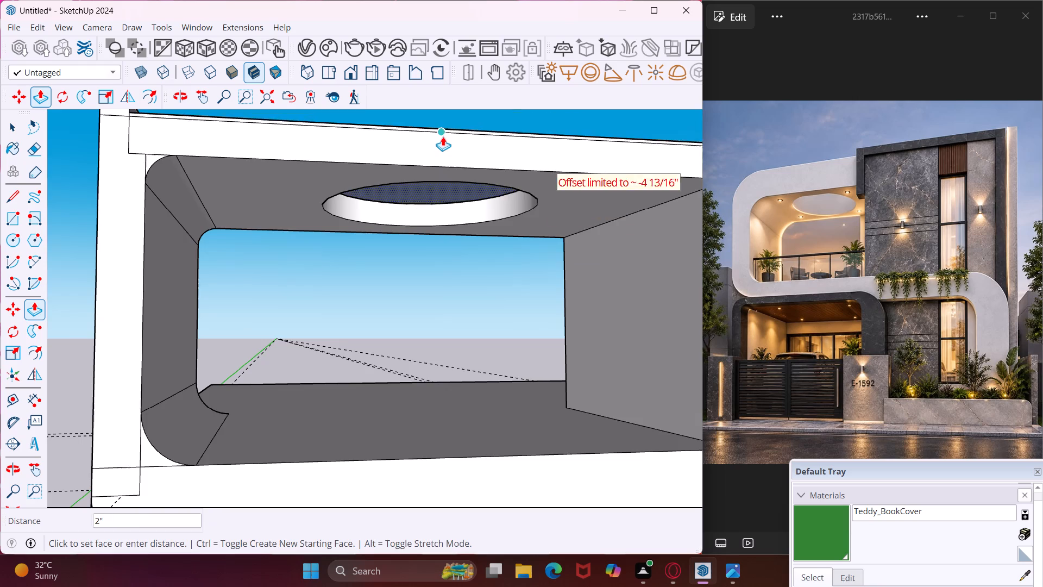
{"action": "middle_click_drag", "start_coordinate": [443, 136], "coordinate": [420, 196]}
{"action": "scroll", "coordinate": [425, 170], "scroll_direction": "up", "scroll_amount": 2}
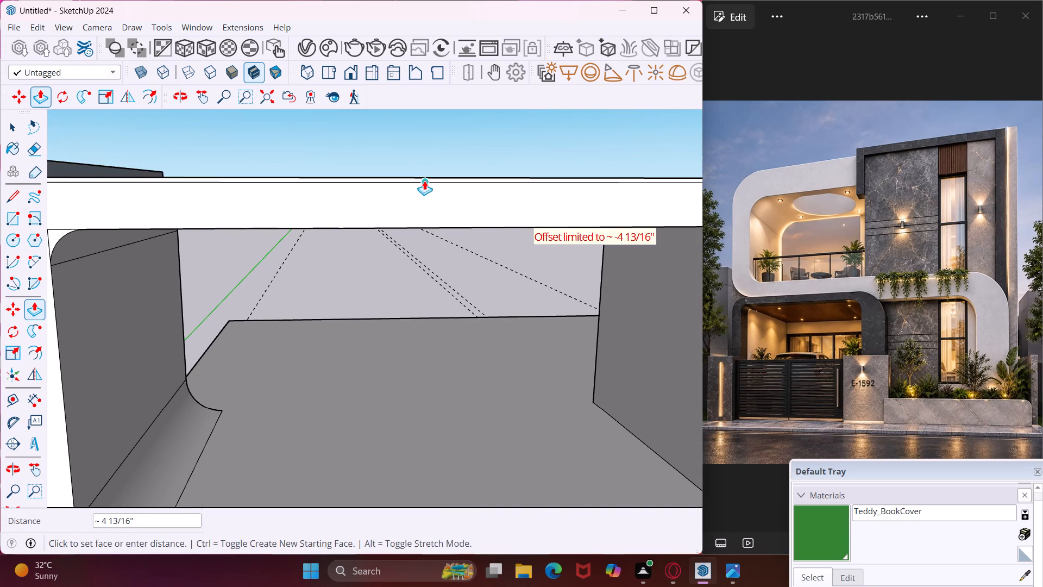
{"action": "left_click", "coordinate": [424, 180]}
{"action": "middle_click_drag", "start_coordinate": [429, 184], "coordinate": [485, 111]}
{"action": "left_click", "coordinate": [455, 171]}
{"action": "middle_click_drag", "start_coordinate": [471, 140], "coordinate": [441, 191]}
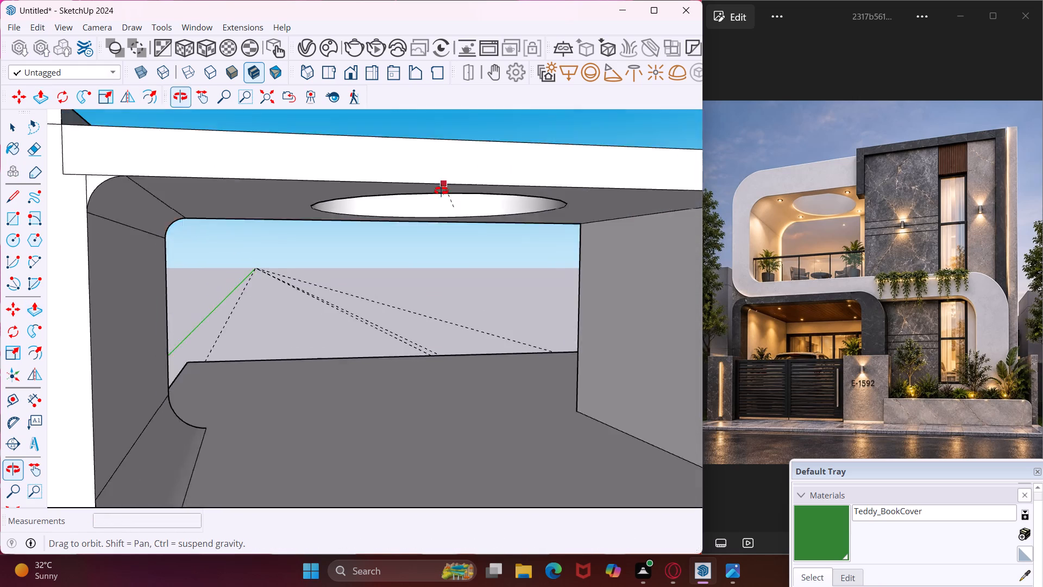
{"action": "middle_click_drag", "start_coordinate": [441, 191], "coordinate": [423, 253]}
{"action": "scroll", "coordinate": [430, 228], "scroll_direction": "up", "scroll_amount": 2}
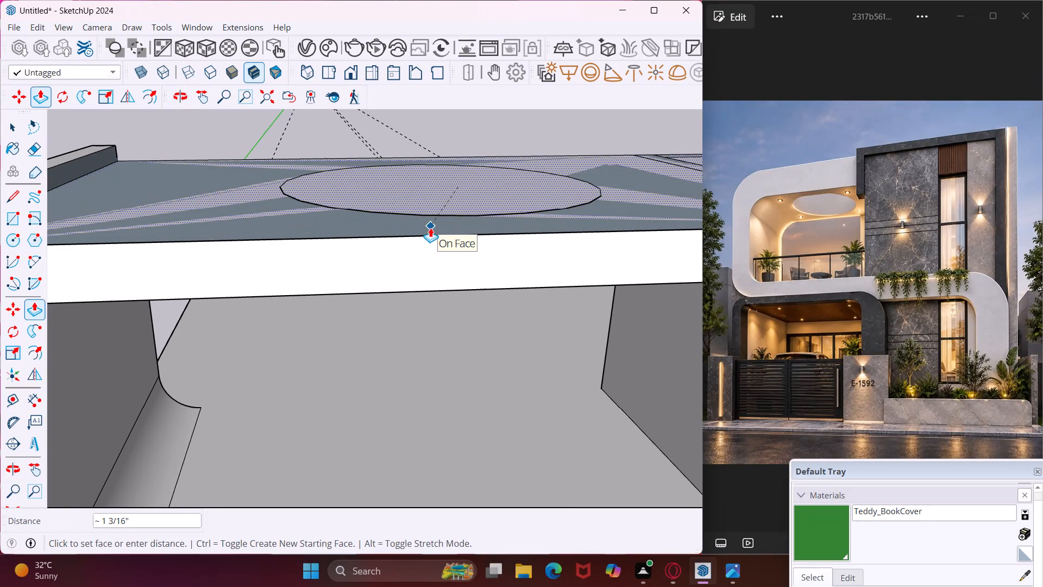
{"action": "left_click", "coordinate": [452, 190]}
{"action": "middle_click_drag", "start_coordinate": [452, 190], "coordinate": [368, 229]}
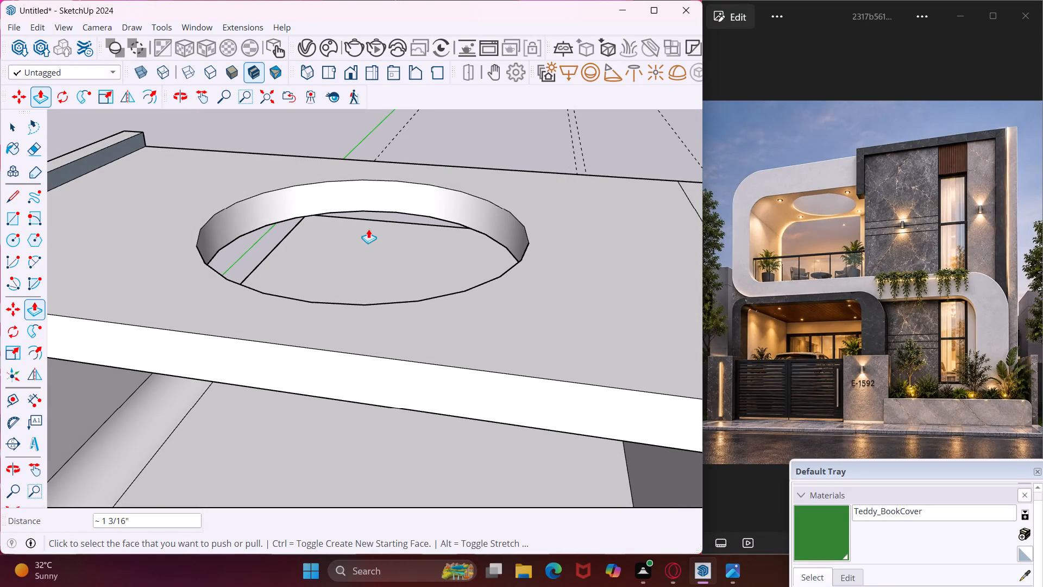
{"action": "key", "text": "Escape"}
{"action": "key", "text": "space"}
Push/Pull the top of the raised strip along the balcony's side wall down 6" to roof level.
{"action": "scroll", "coordinate": [369, 234], "scroll_direction": "down", "scroll_amount": 8}
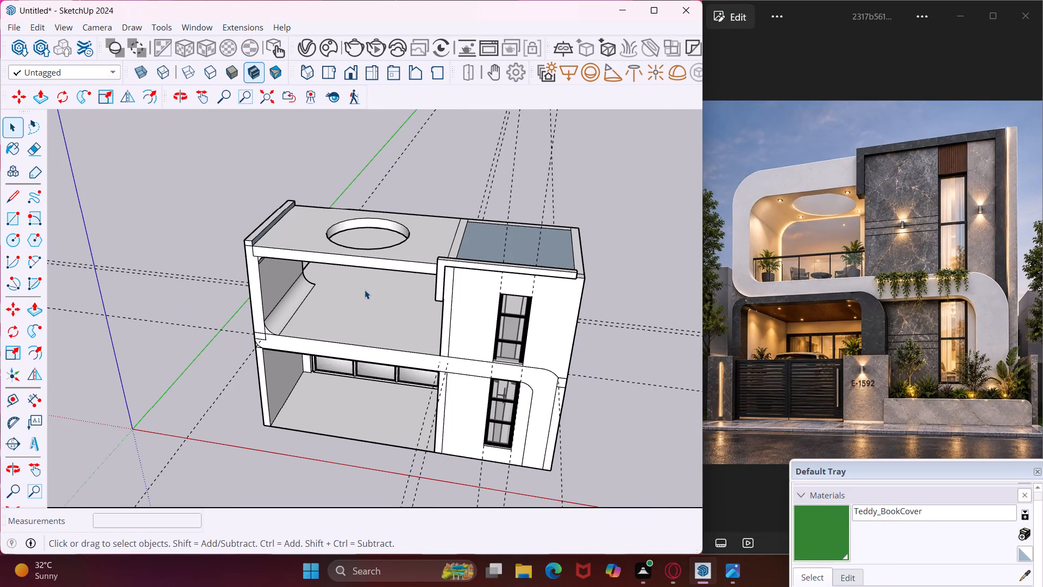
{"action": "middle_click_drag", "start_coordinate": [364, 290], "coordinate": [450, 166]}
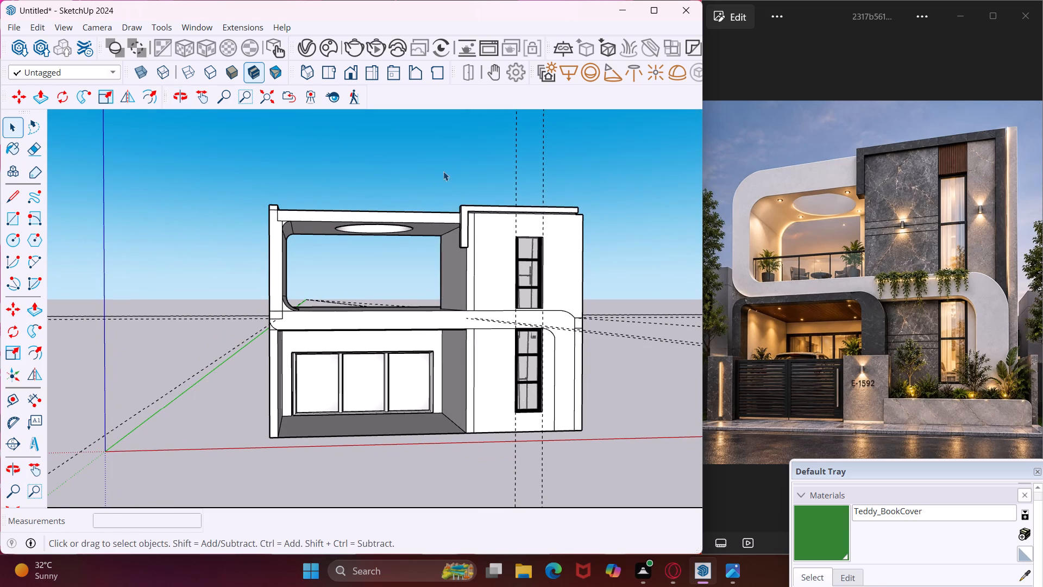
{"action": "scroll", "coordinate": [277, 212], "scroll_direction": "up", "scroll_amount": 9}
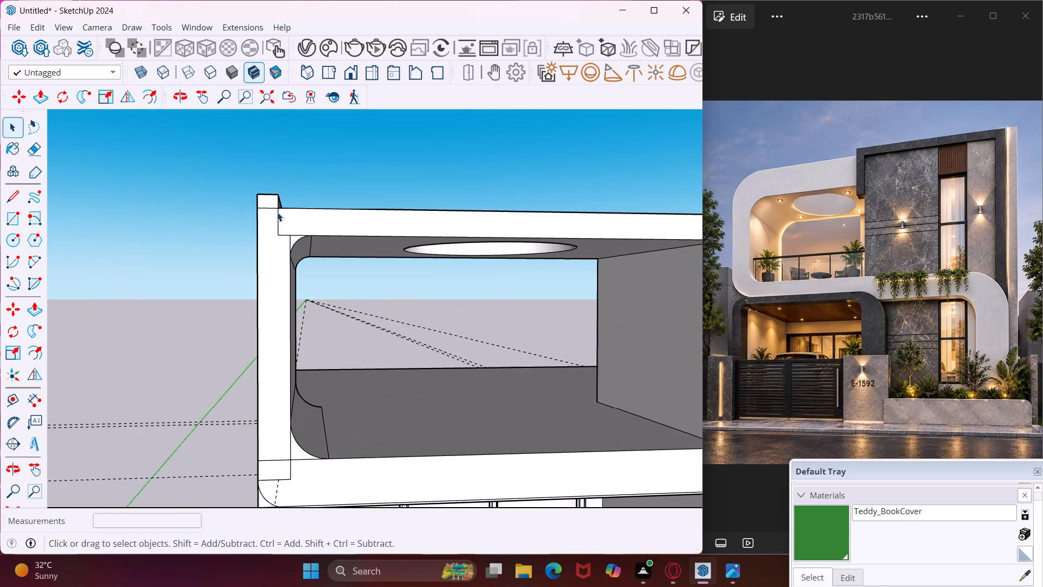
{"action": "middle_click_drag", "start_coordinate": [277, 212], "coordinate": [179, 340]}
{"action": "scroll", "coordinate": [221, 264], "scroll_direction": "up", "scroll_amount": 3}
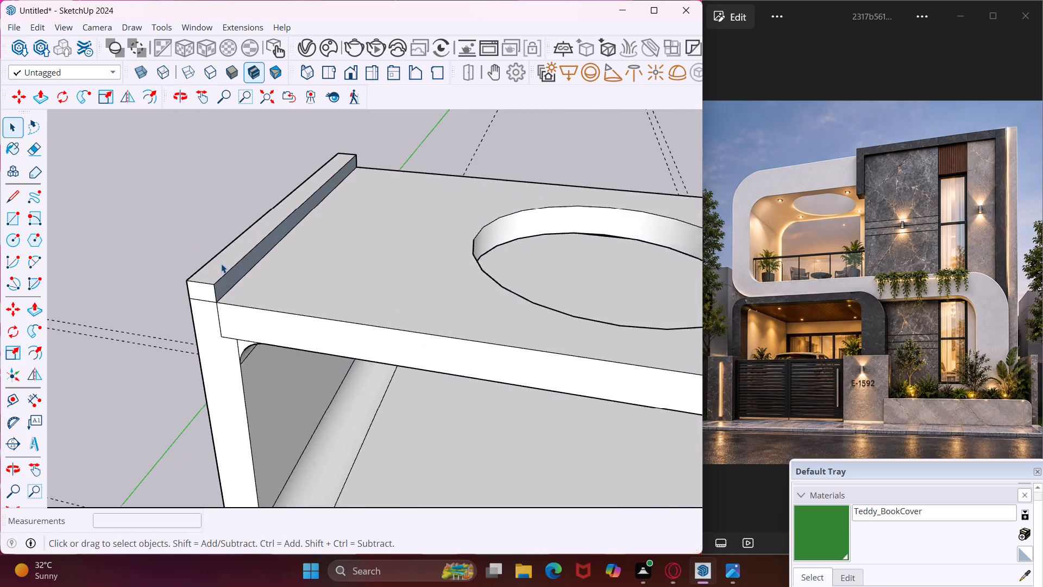
{"action": "scroll", "coordinate": [221, 264], "scroll_direction": "up", "scroll_amount": 5}
{"action": "left_click", "coordinate": [222, 278]}
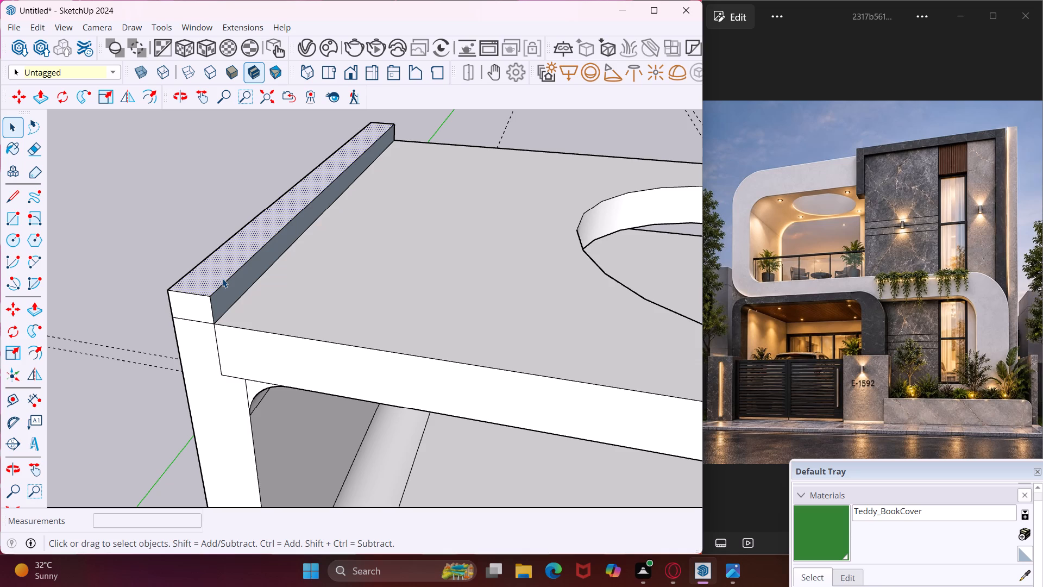
{"action": "key", "text": "p"}
{"action": "left_click", "coordinate": [222, 278]}
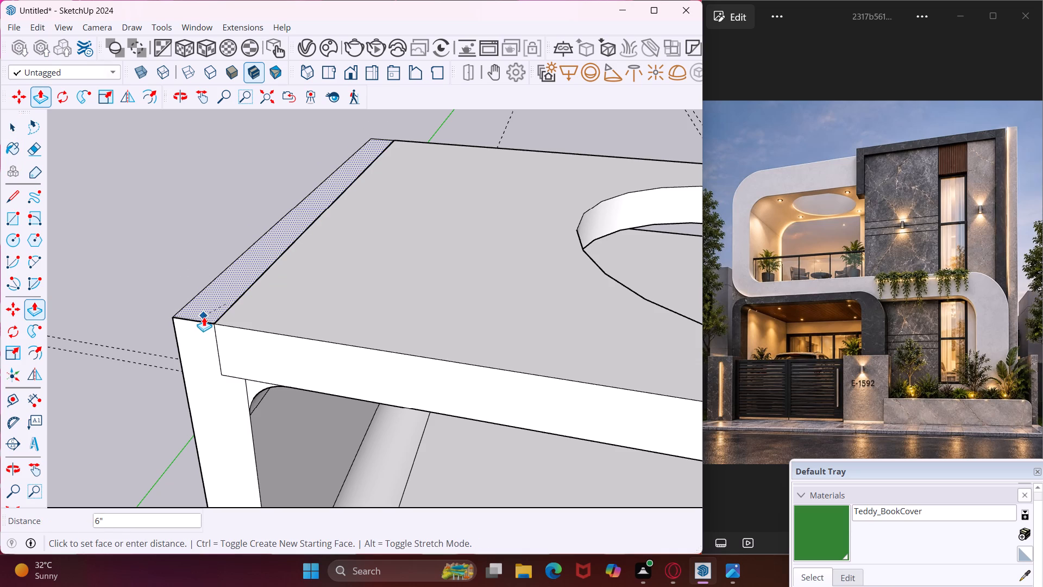
{"action": "left_click", "coordinate": [202, 326]}
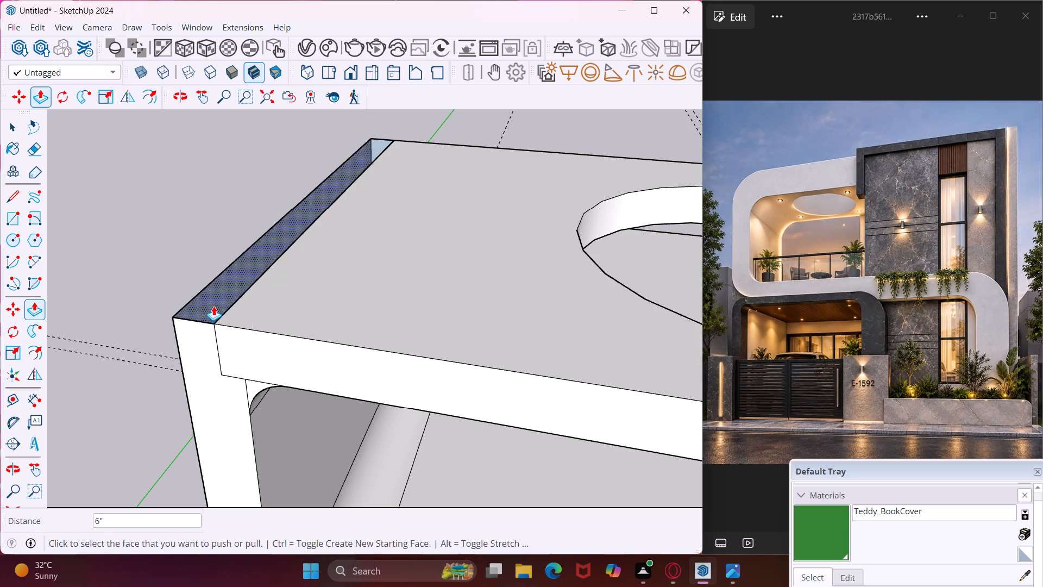
{"action": "middle_click_drag", "start_coordinate": [214, 305], "coordinate": [304, 441]}
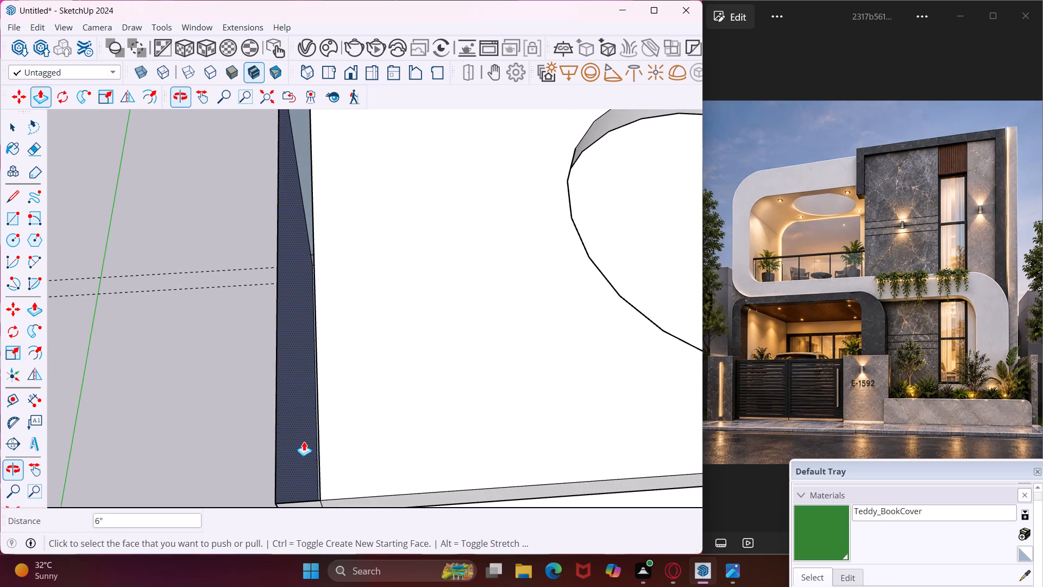
{"action": "key", "text": "Escape"}
{"action": "key", "text": "space"}
Draw an 11' 6" by 9" rectangle over the open top of the balcony's side wall to cap it at roof level.
{"action": "scroll", "coordinate": [244, 384], "scroll_direction": "down", "scroll_amount": 4}
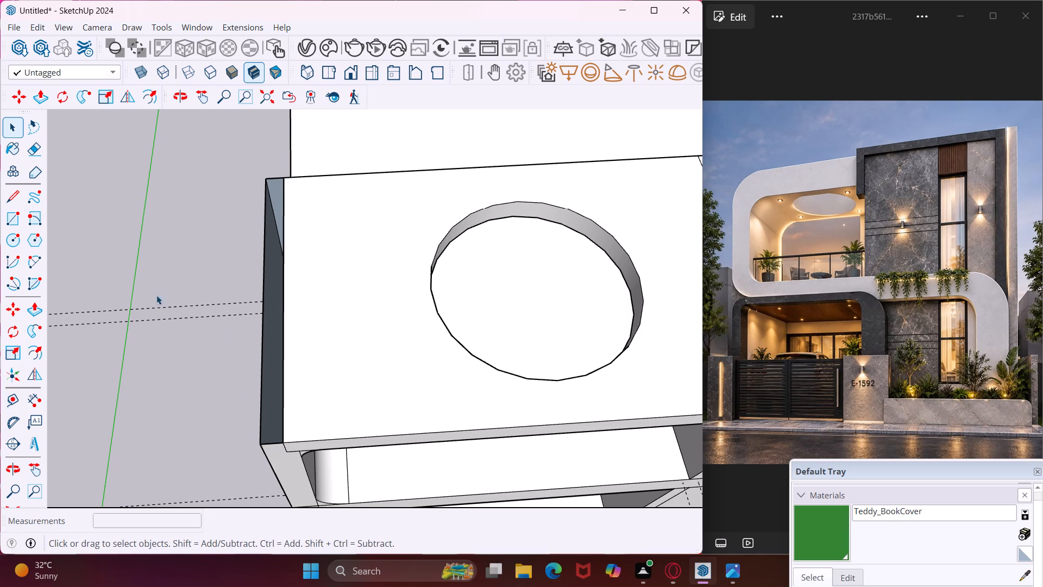
{"action": "left_click", "coordinate": [8, 211]}
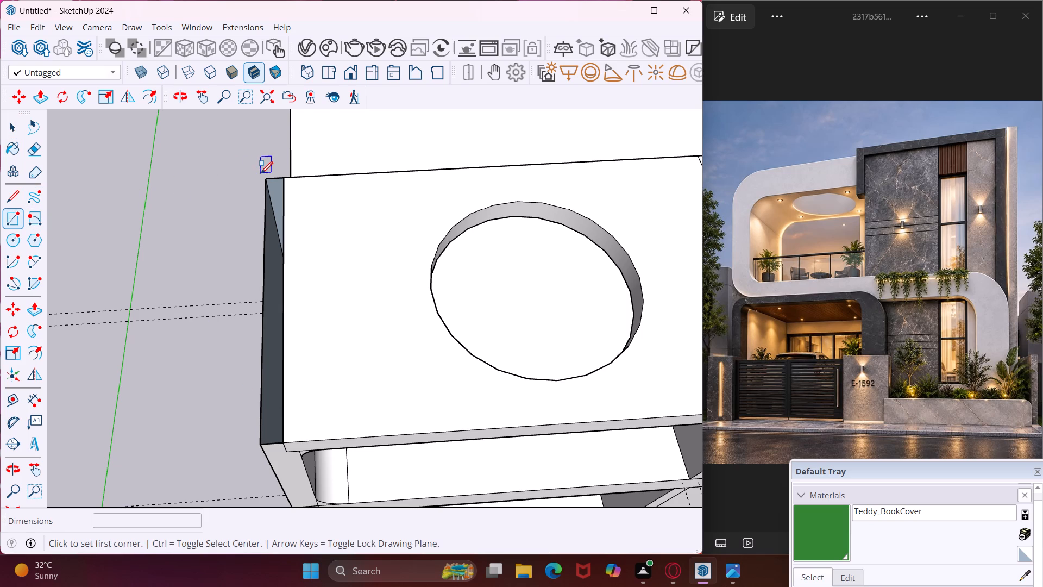
{"action": "scroll", "coordinate": [262, 173], "scroll_direction": "up", "scroll_amount": 6}
{"action": "left_click", "coordinate": [271, 187]}
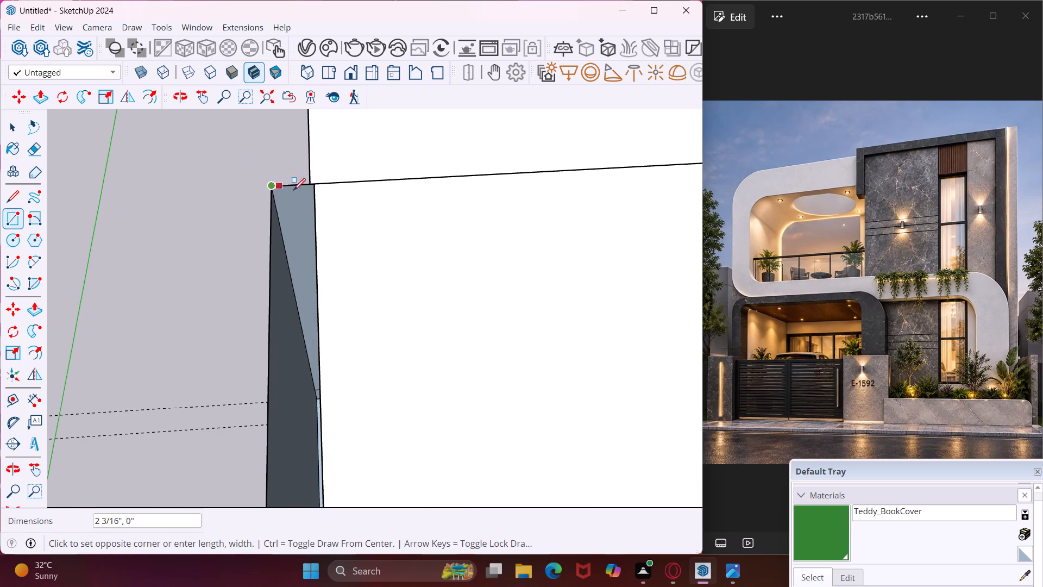
{"action": "scroll", "coordinate": [307, 197], "scroll_direction": "down", "scroll_amount": 15}
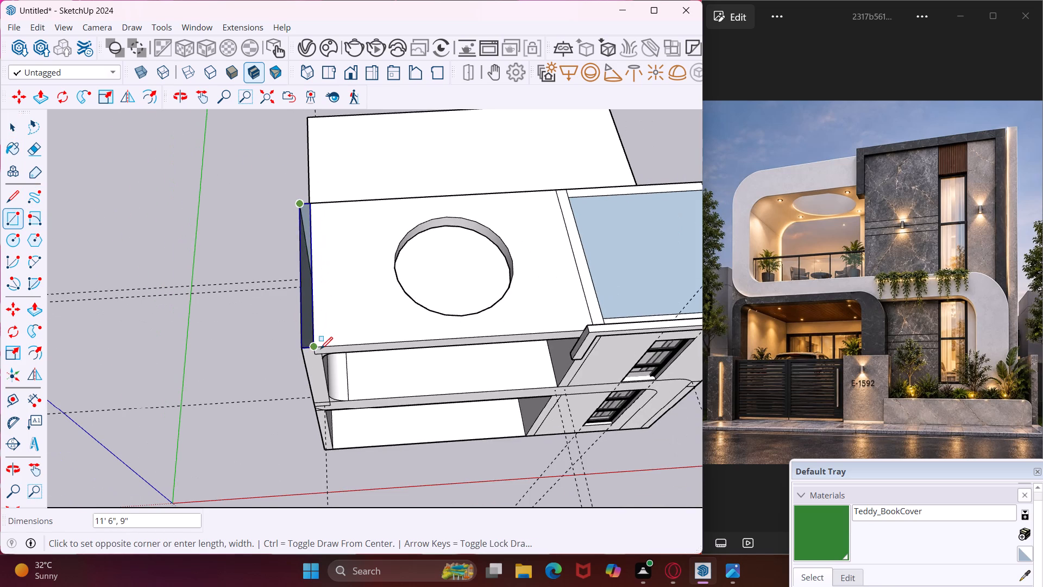
{"action": "scroll", "coordinate": [320, 349], "scroll_direction": "up", "scroll_amount": 8}
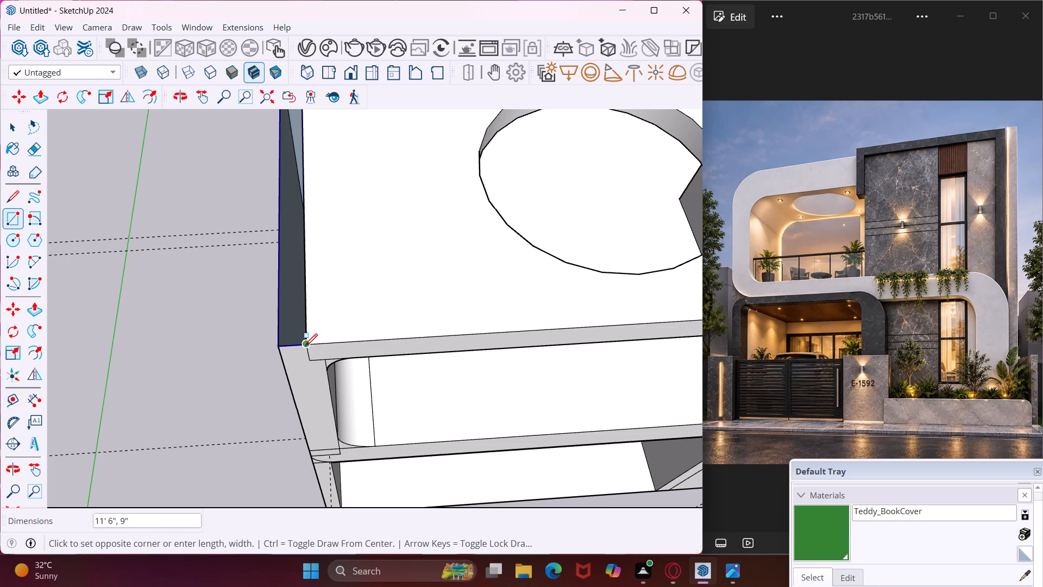
{"action": "left_click", "coordinate": [306, 346]}
{"action": "key", "text": "Escape"}
{"action": "key", "text": "space"}
Push/Pull the underside of the tower's projecting top band down about 1 3/16" to meet the front wall's top edge.
{"action": "scroll", "coordinate": [225, 319], "scroll_direction": "down", "scroll_amount": 6}
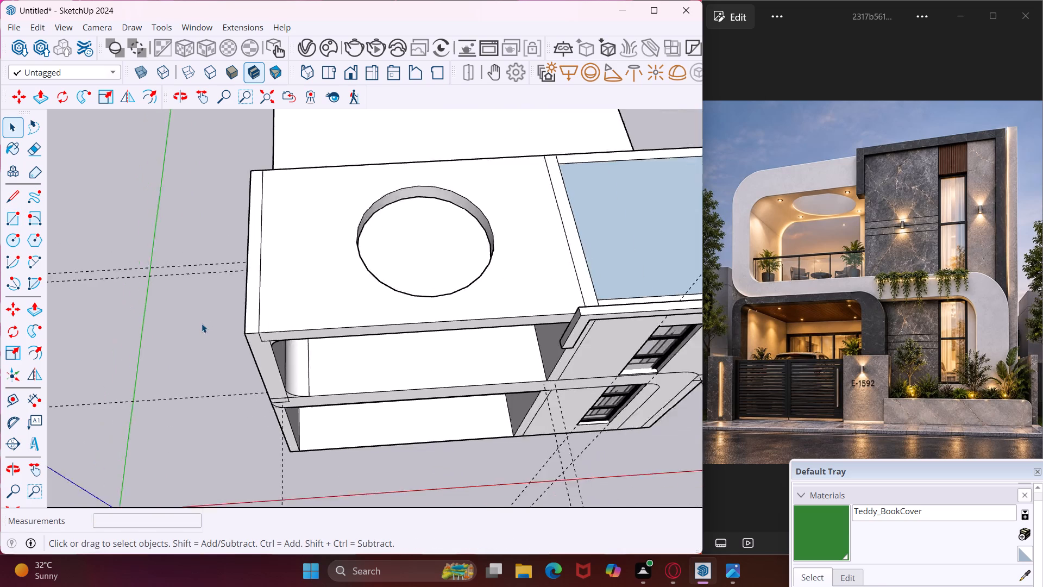
{"action": "scroll", "coordinate": [196, 320], "scroll_direction": "down", "scroll_amount": 3}
{"action": "middle_click_drag", "start_coordinate": [508, 273], "coordinate": [436, 213]}
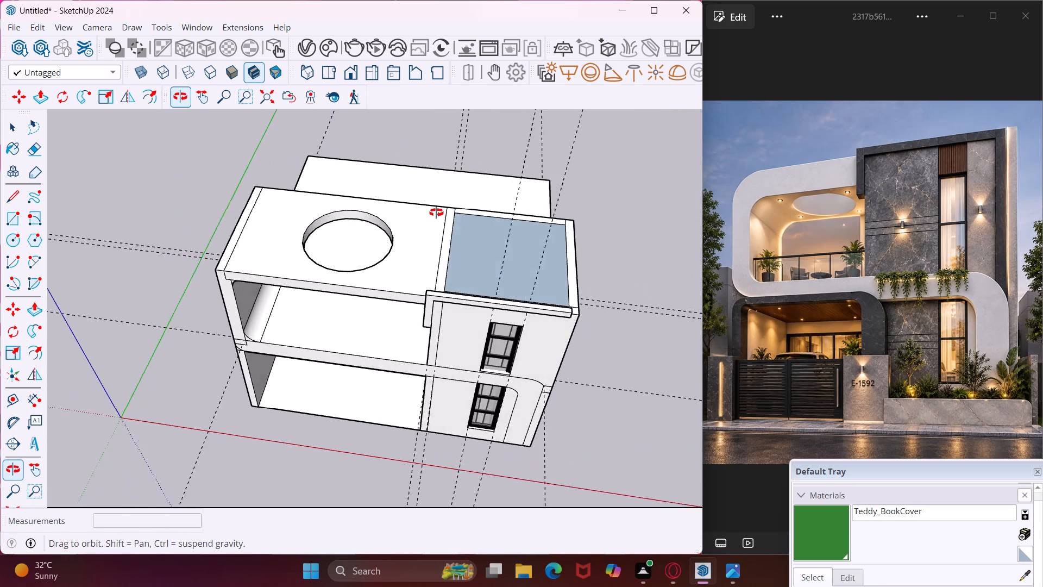
{"action": "middle_click_drag", "start_coordinate": [436, 213], "coordinate": [191, 258]}
{"action": "scroll", "coordinate": [372, 353], "scroll_direction": "up", "scroll_amount": 8}
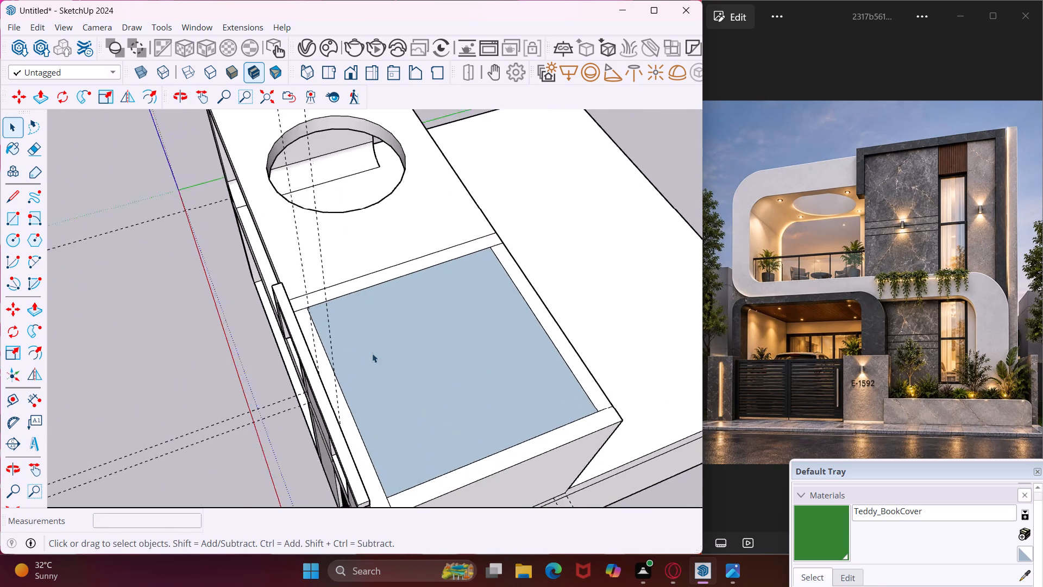
{"action": "scroll", "coordinate": [372, 353], "scroll_direction": "up", "scroll_amount": 1}
{"action": "middle_click_drag", "start_coordinate": [452, 360], "coordinate": [337, 244]}
{"action": "scroll", "coordinate": [413, 334], "scroll_direction": "up", "scroll_amount": 1}
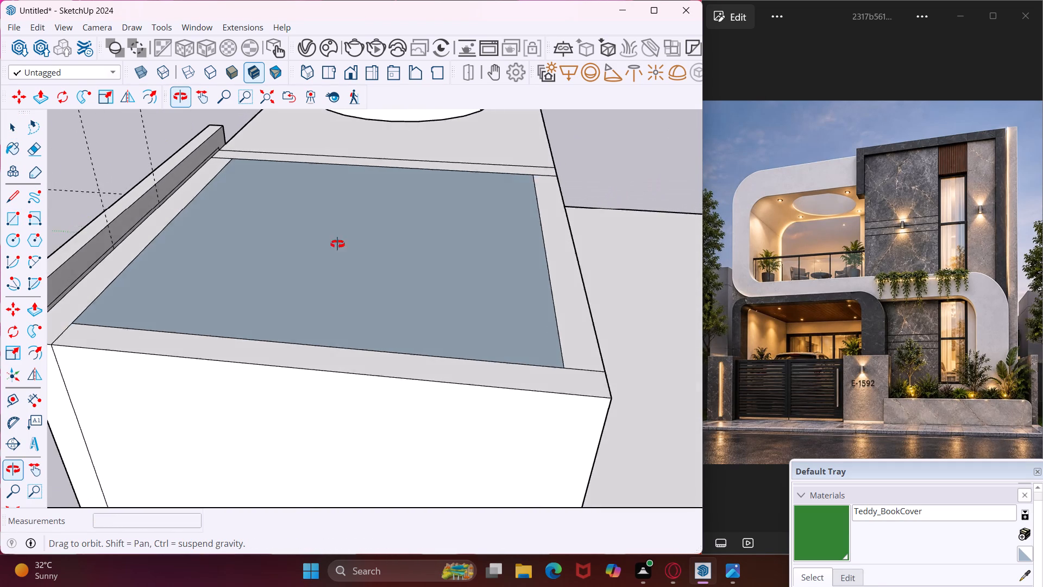
{"action": "middle_click_drag", "start_coordinate": [337, 244], "coordinate": [501, 190]}
{"action": "middle_click_drag", "start_coordinate": [506, 173], "coordinate": [524, 166]}
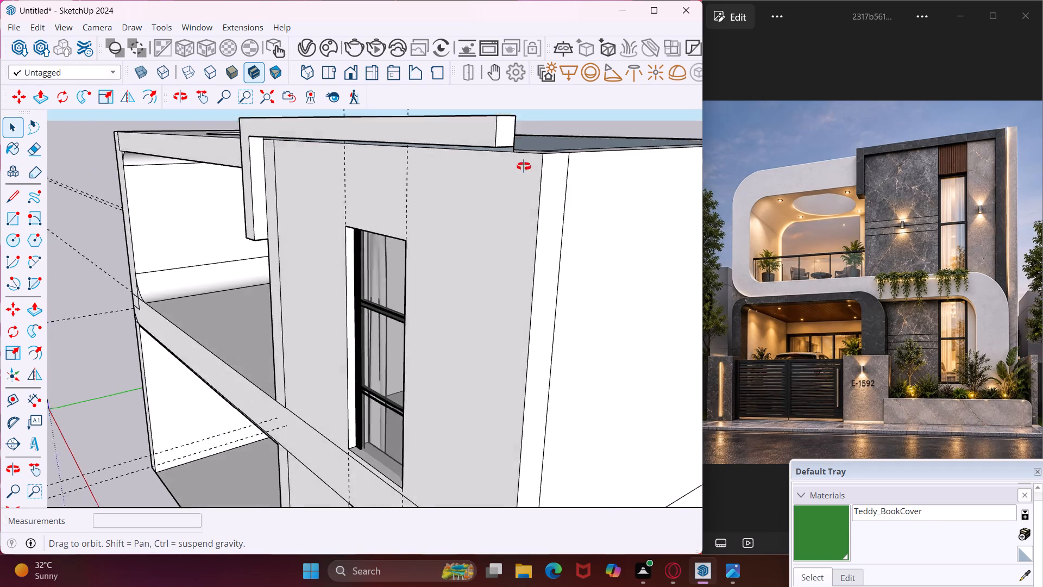
{"action": "middle_click_drag", "start_coordinate": [524, 166], "coordinate": [562, 144]}
{"action": "scroll", "coordinate": [543, 118], "scroll_direction": "up", "scroll_amount": 8}
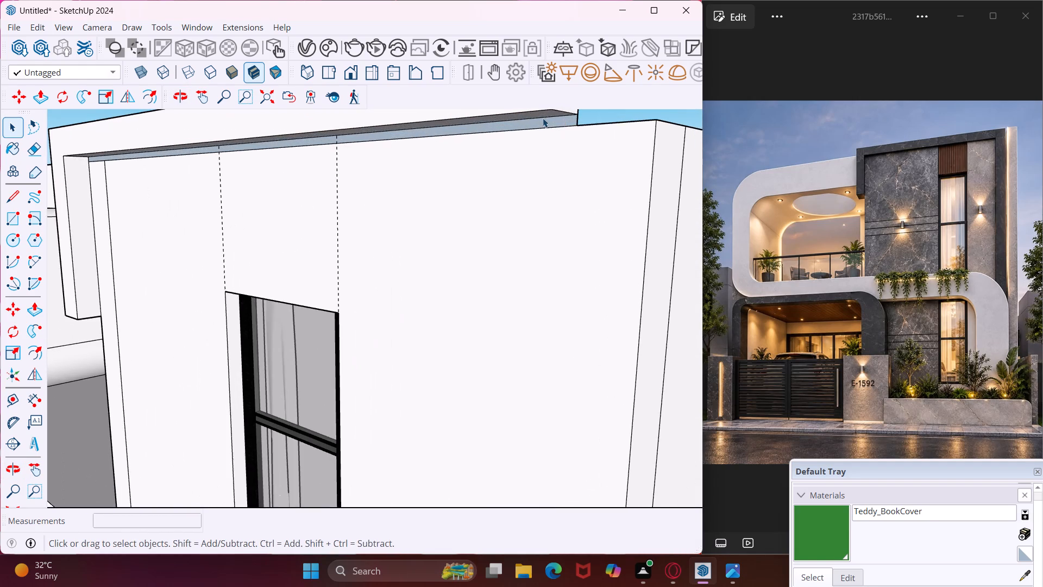
{"action": "middle_click_drag", "start_coordinate": [559, 116], "coordinate": [202, 227]}
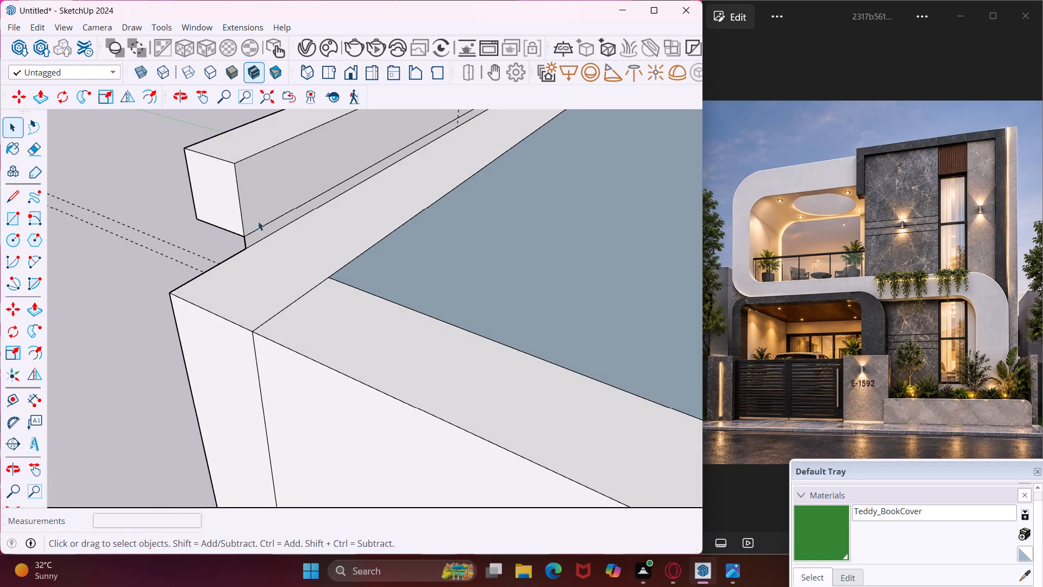
{"action": "middle_click_drag", "start_coordinate": [261, 231], "coordinate": [688, 82]}
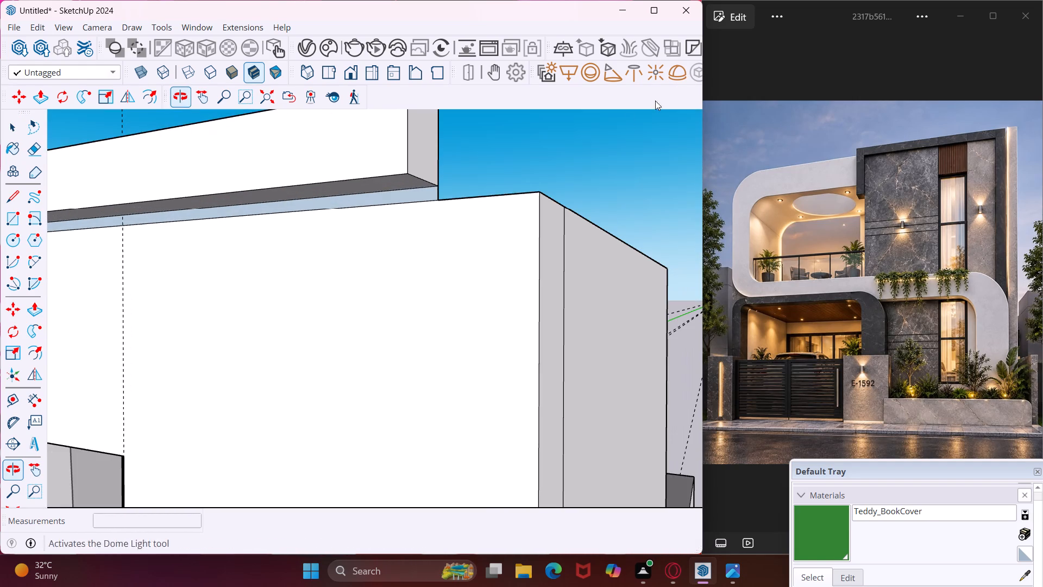
{"action": "scroll", "coordinate": [329, 203], "scroll_direction": "down", "scroll_amount": 7}
{"action": "scroll", "coordinate": [292, 205], "scroll_direction": "up", "scroll_amount": 6}
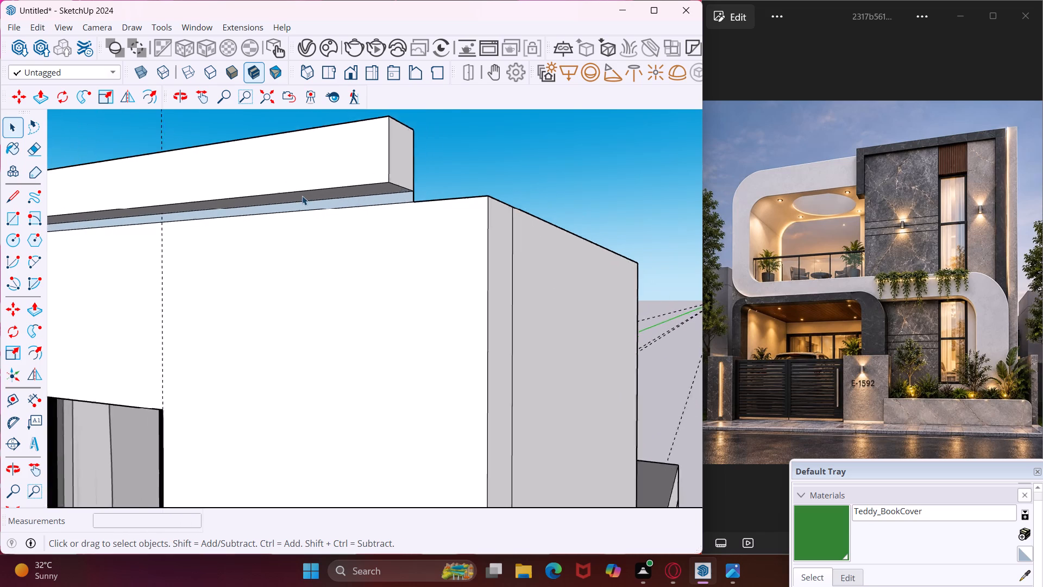
{"action": "scroll", "coordinate": [302, 196], "scroll_direction": "up", "scroll_amount": 1}
{"action": "left_click", "coordinate": [326, 193]}
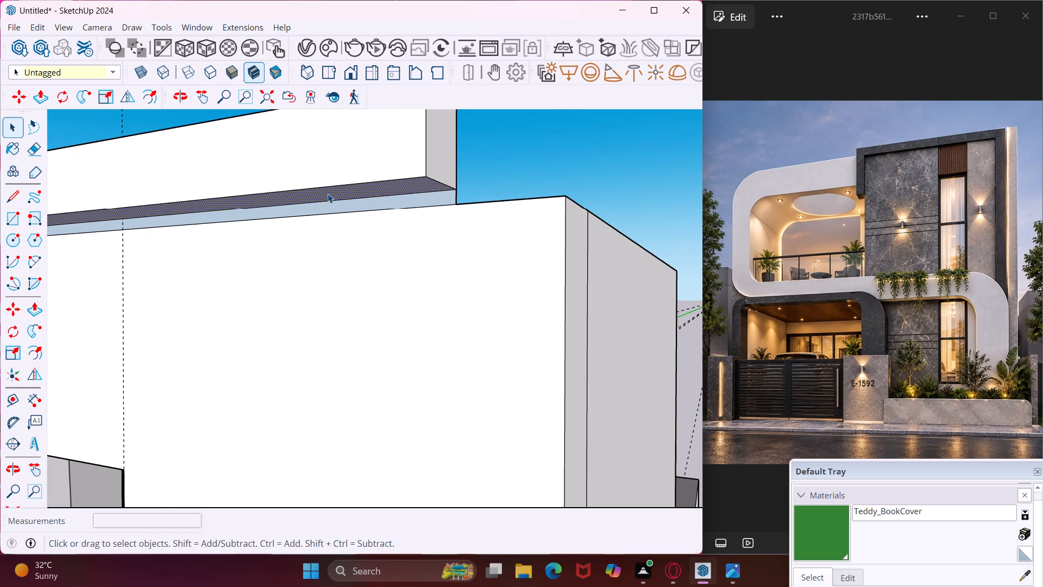
{"action": "key", "text": "p"}
{"action": "left_click", "coordinate": [328, 193]}
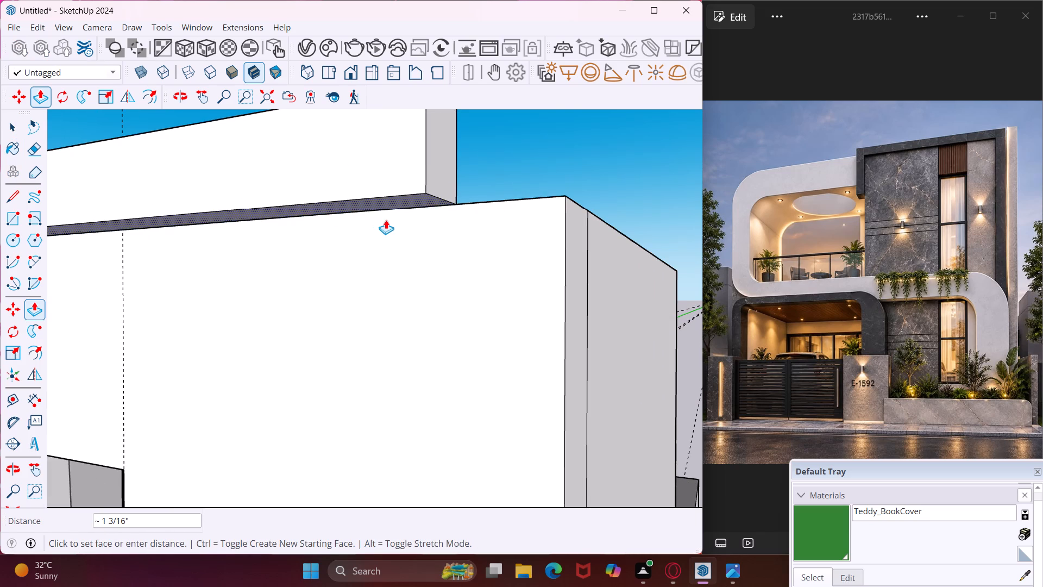
{"action": "left_click", "coordinate": [386, 220]}
{"action": "scroll", "coordinate": [365, 224], "scroll_direction": "down", "scroll_amount": 16}
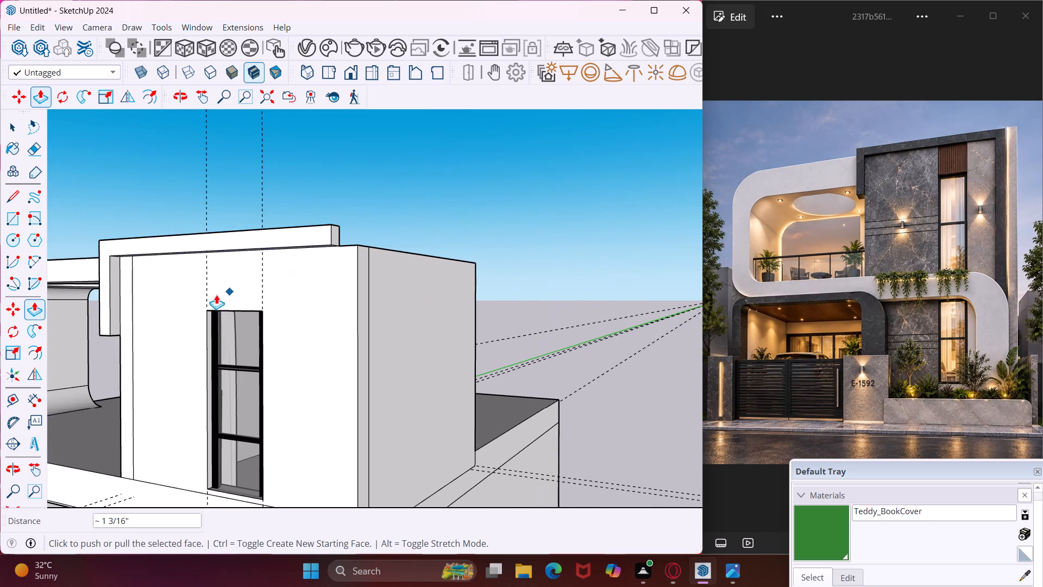
{"action": "key", "text": "Escape"}
{"action": "key", "text": "space"}
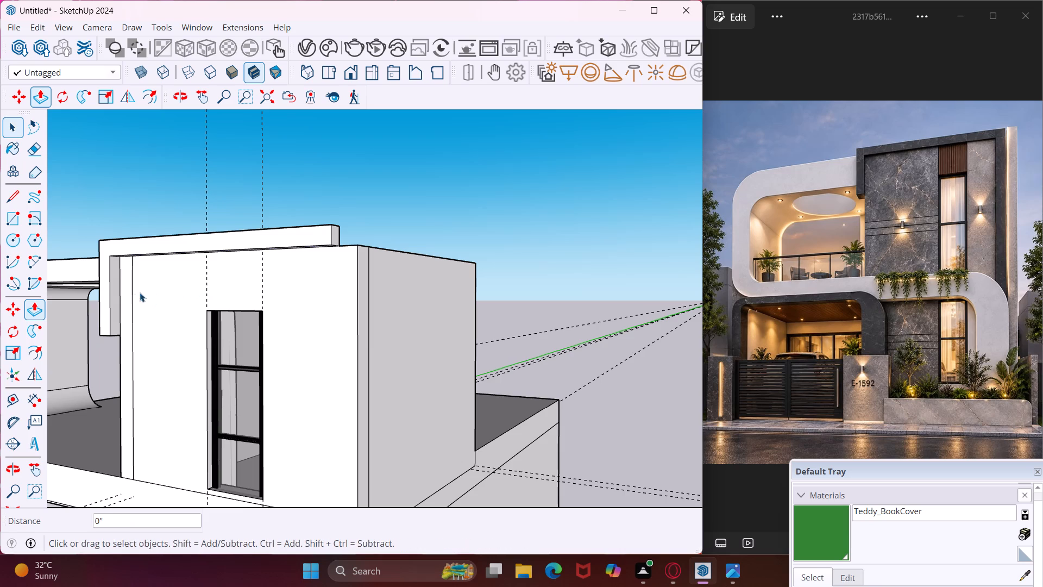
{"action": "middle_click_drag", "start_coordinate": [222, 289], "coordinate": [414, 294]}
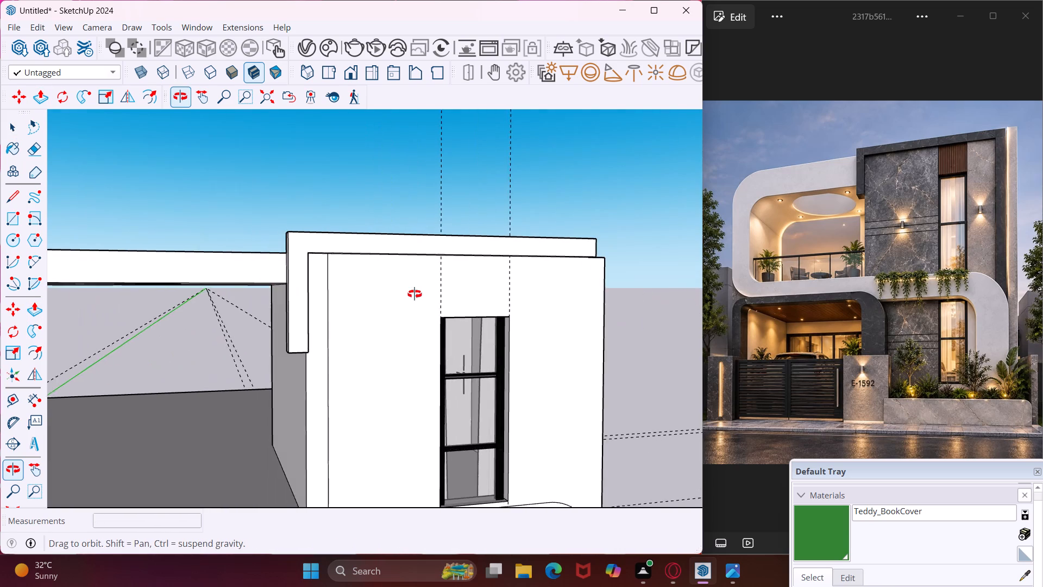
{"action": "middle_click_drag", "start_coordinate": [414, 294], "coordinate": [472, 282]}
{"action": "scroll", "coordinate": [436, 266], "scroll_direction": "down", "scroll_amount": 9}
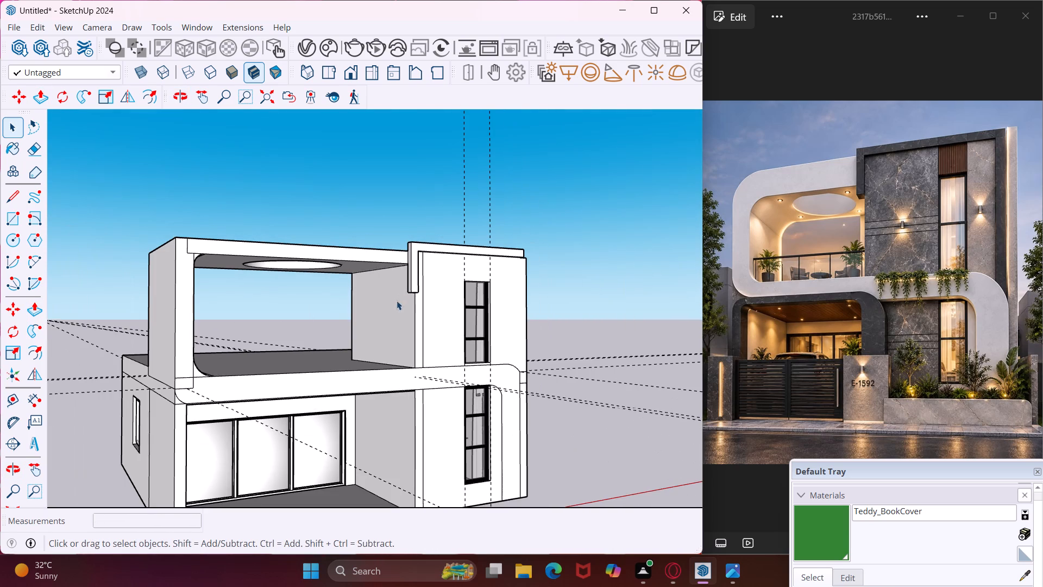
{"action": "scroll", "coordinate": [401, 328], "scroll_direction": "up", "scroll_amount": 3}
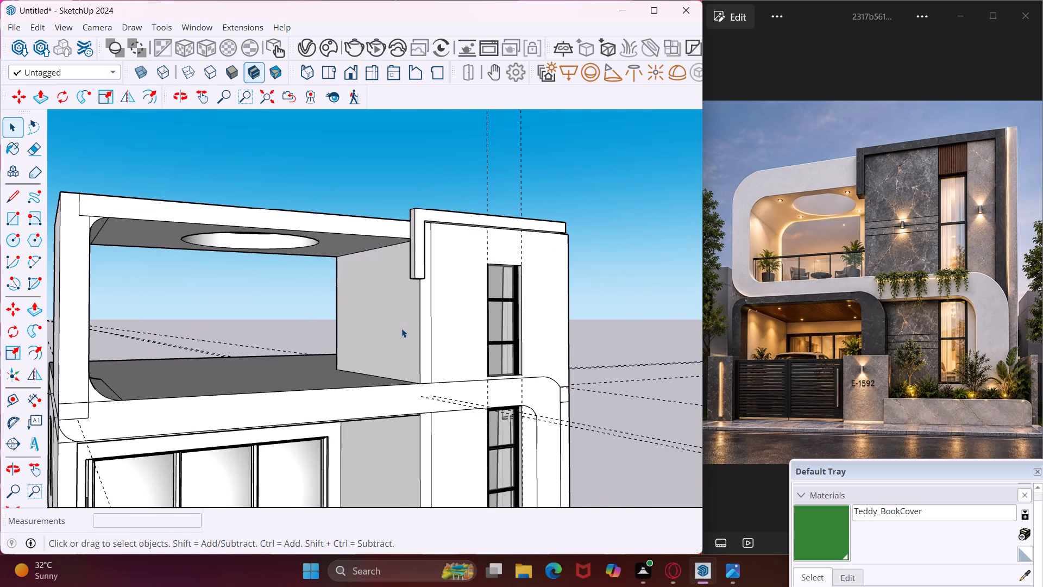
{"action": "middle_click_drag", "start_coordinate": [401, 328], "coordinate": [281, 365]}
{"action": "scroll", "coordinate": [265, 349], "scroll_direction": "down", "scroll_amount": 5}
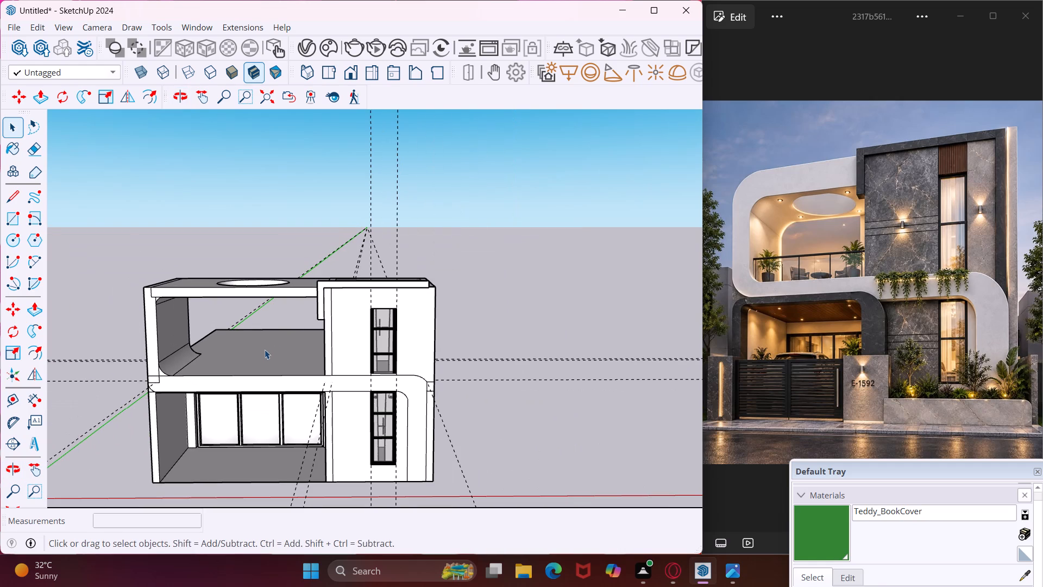
Push/Pull the front face of the curved white band across the facade outward 6 7/16".
{"action": "scroll", "coordinate": [388, 372], "scroll_direction": "up", "scroll_amount": 4}
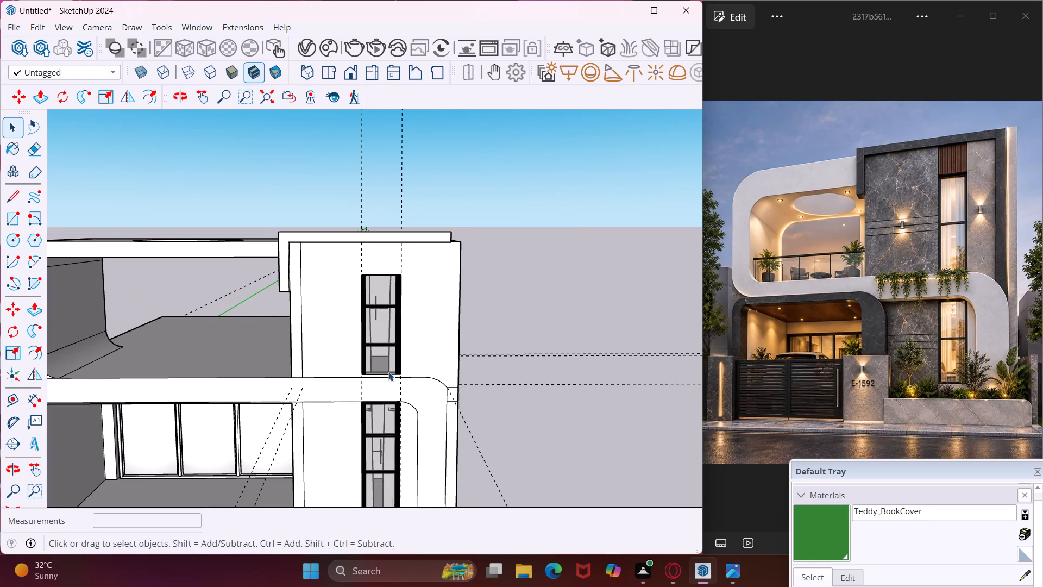
{"action": "scroll", "coordinate": [398, 386], "scroll_direction": "up", "scroll_amount": 8}
{"action": "left_click", "coordinate": [435, 397]}
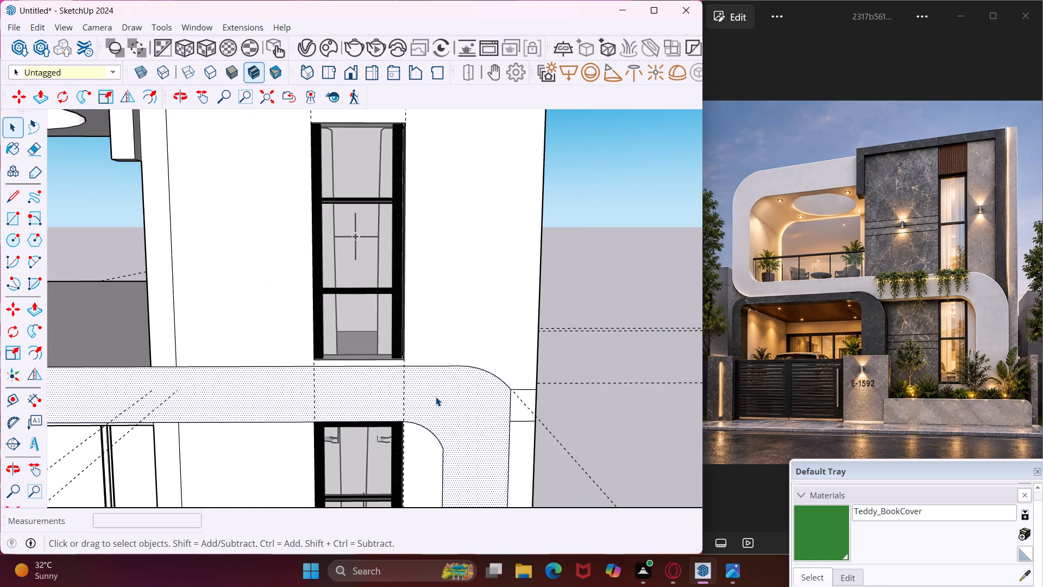
{"action": "key", "text": "p"}
{"action": "left_click", "coordinate": [436, 397]}
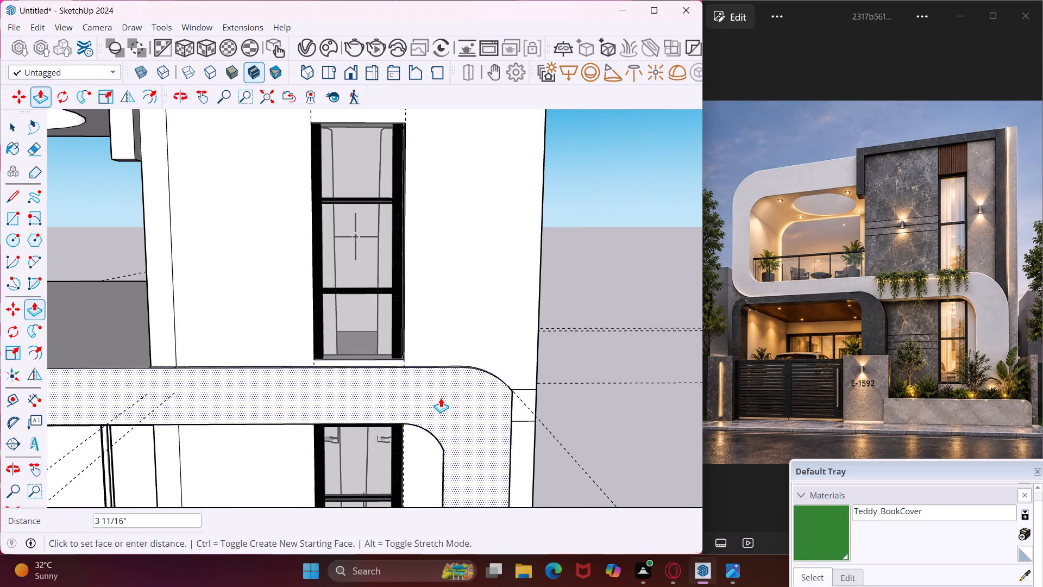
{"action": "middle_click_drag", "start_coordinate": [441, 398], "coordinate": [410, 419]}
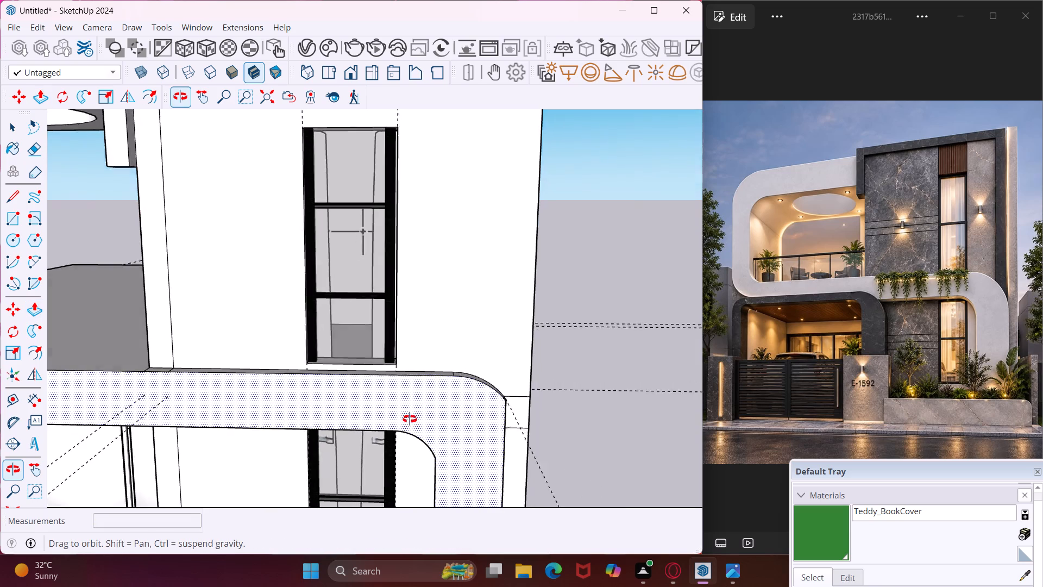
{"action": "middle_click_drag", "start_coordinate": [410, 419], "coordinate": [204, 469]}
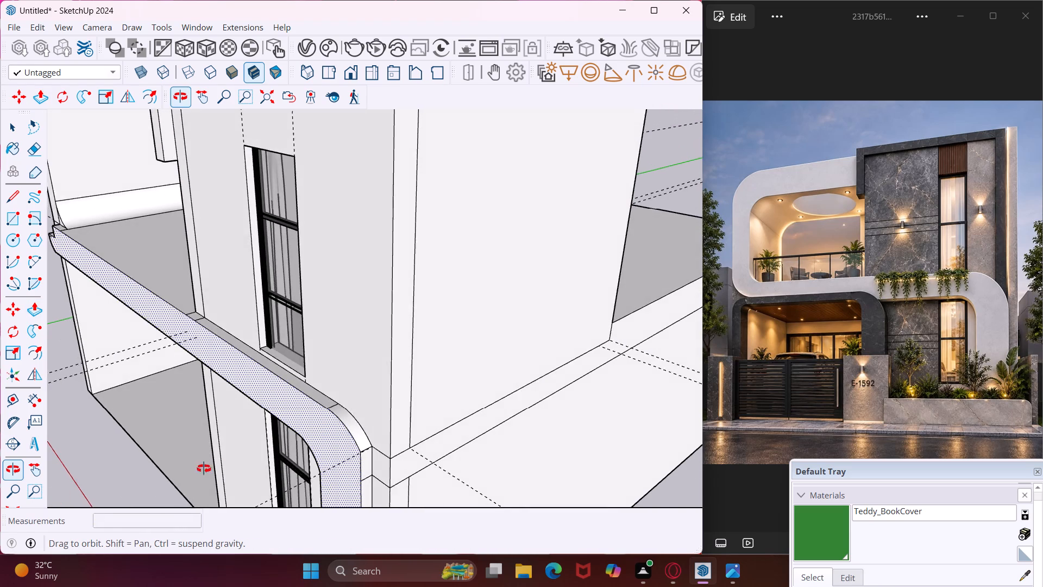
{"action": "middle_click_drag", "start_coordinate": [204, 469], "coordinate": [193, 469]}
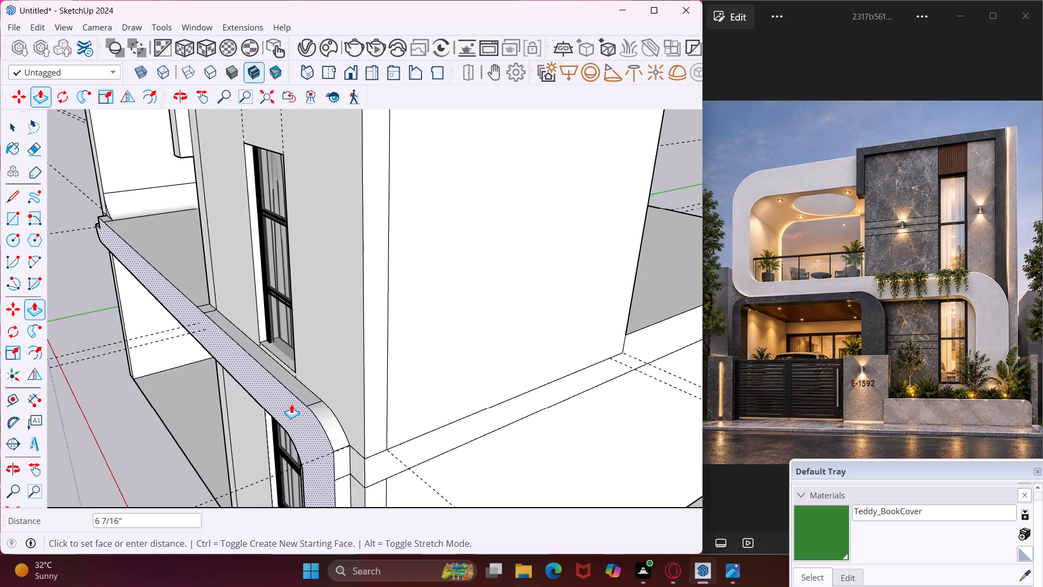
{"action": "left_click", "coordinate": [291, 404]}
{"action": "key", "text": "Escape"}
{"action": "key", "text": "space"}
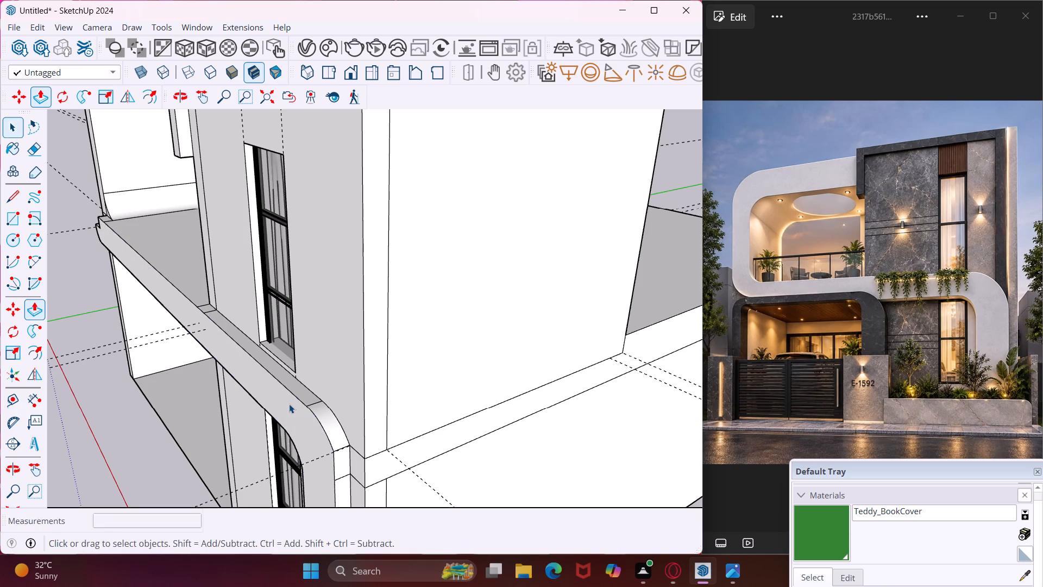
Push/Pull the small curved corner face at the base of the balcony's side wall outward 6 7/16", flush with the band.
{"action": "middle_click_drag", "start_coordinate": [288, 404], "coordinate": [436, 405]}
{"action": "scroll", "coordinate": [425, 399], "scroll_direction": "down", "scroll_amount": 10}
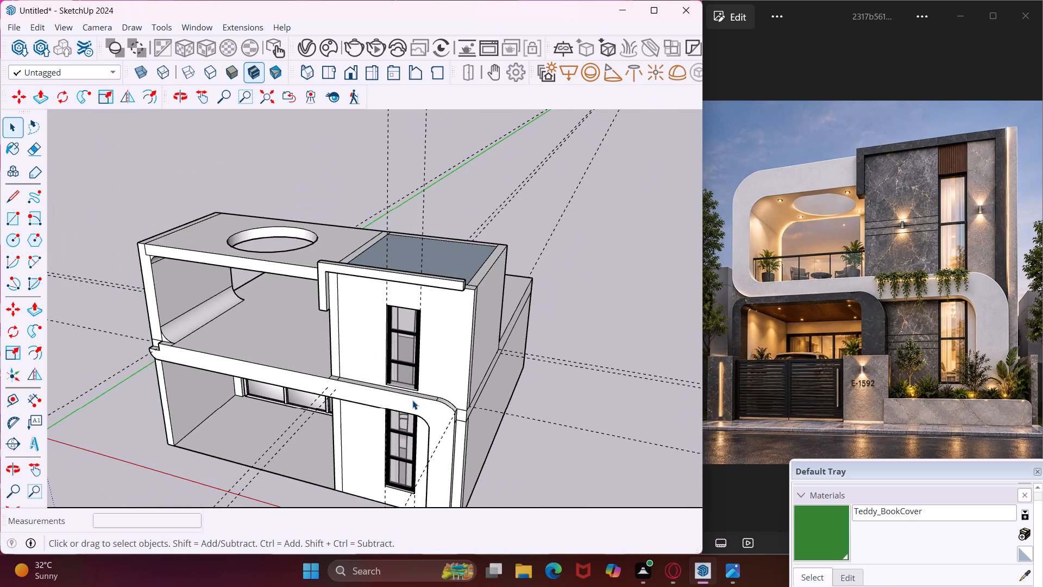
{"action": "scroll", "coordinate": [156, 318], "scroll_direction": "up", "scroll_amount": 15}
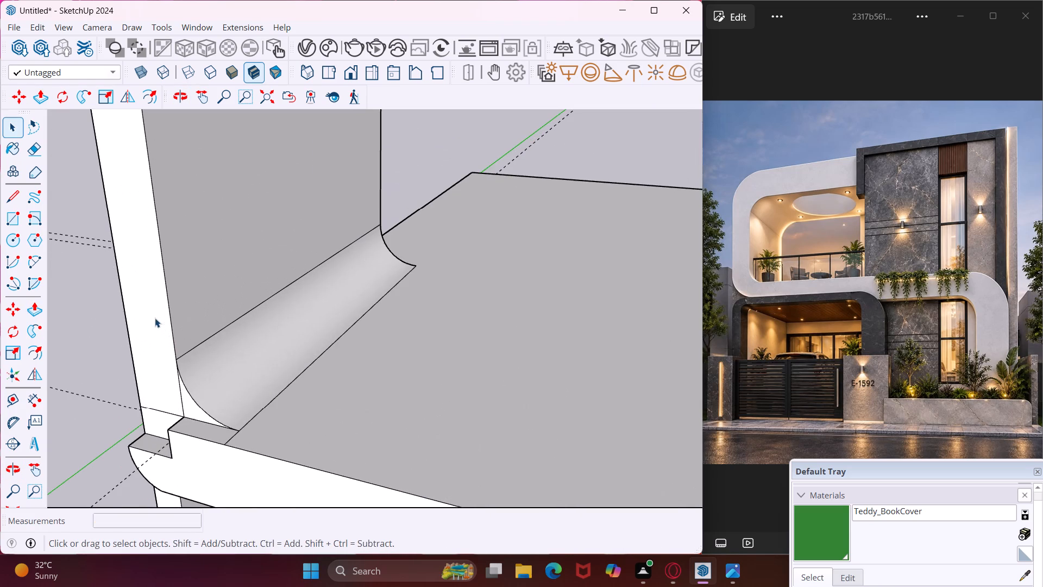
{"action": "left_click", "coordinate": [191, 405]}
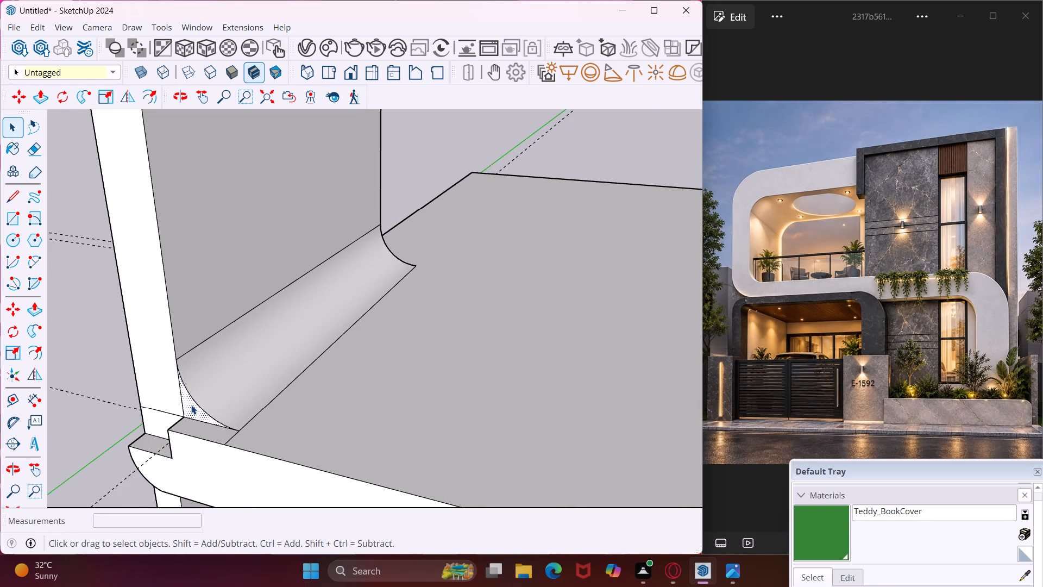
{"action": "key", "text": "p"}
{"action": "left_click", "coordinate": [191, 405]}
{"action": "left_click", "coordinate": [192, 439]}
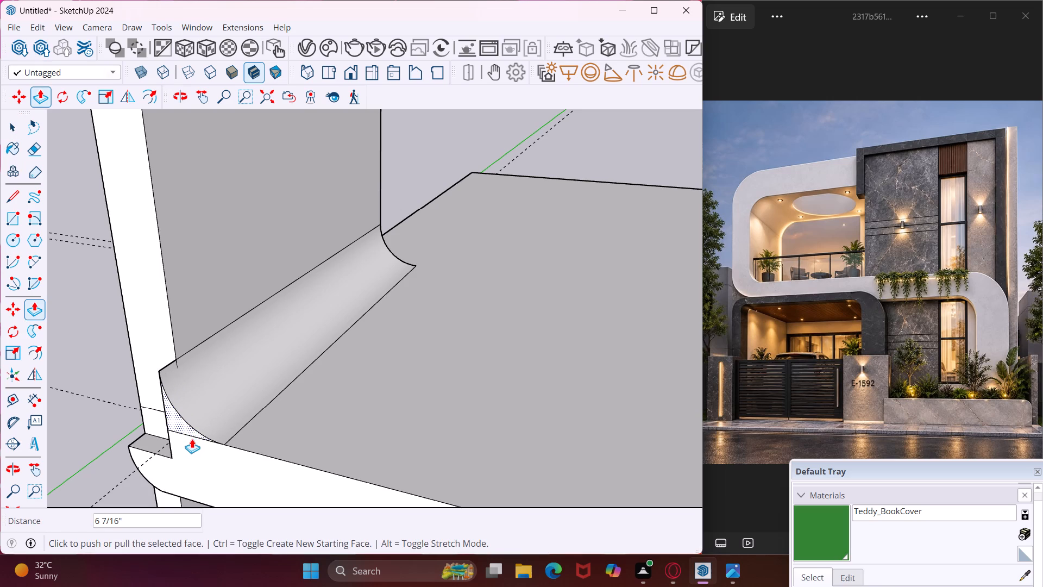
{"action": "key", "text": "Escape"}
Push/Pull the balcony side wall's front face and the small recessed face beneath it outward 6 7/16", flush with the band.
{"action": "left_click", "coordinate": [156, 338]}
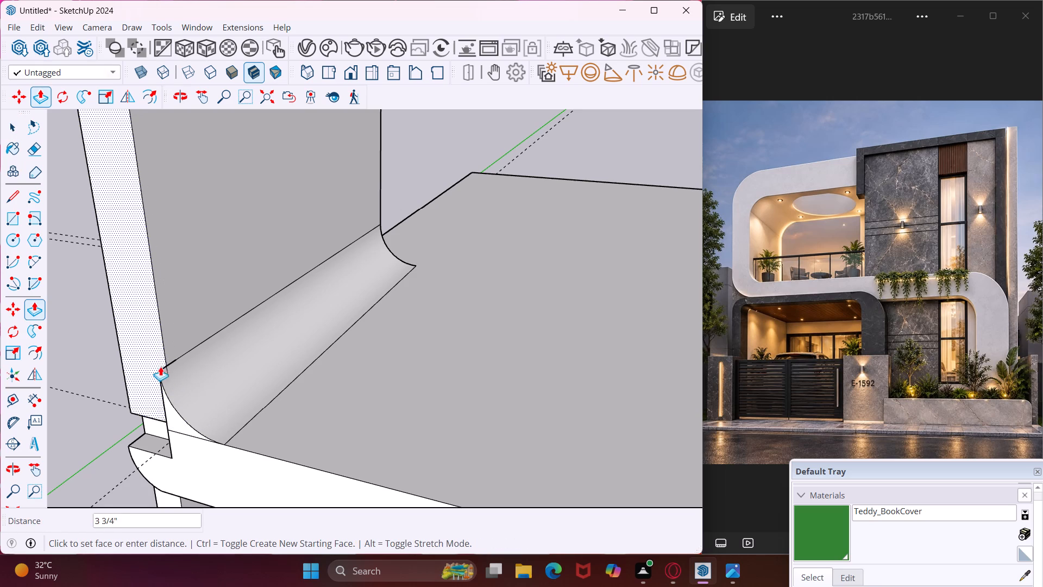
{"action": "left_click", "coordinate": [164, 378]}
{"action": "scroll", "coordinate": [154, 438], "scroll_direction": "up", "scroll_amount": 1}
{"action": "middle_click_drag", "start_coordinate": [154, 438], "coordinate": [236, 379]}
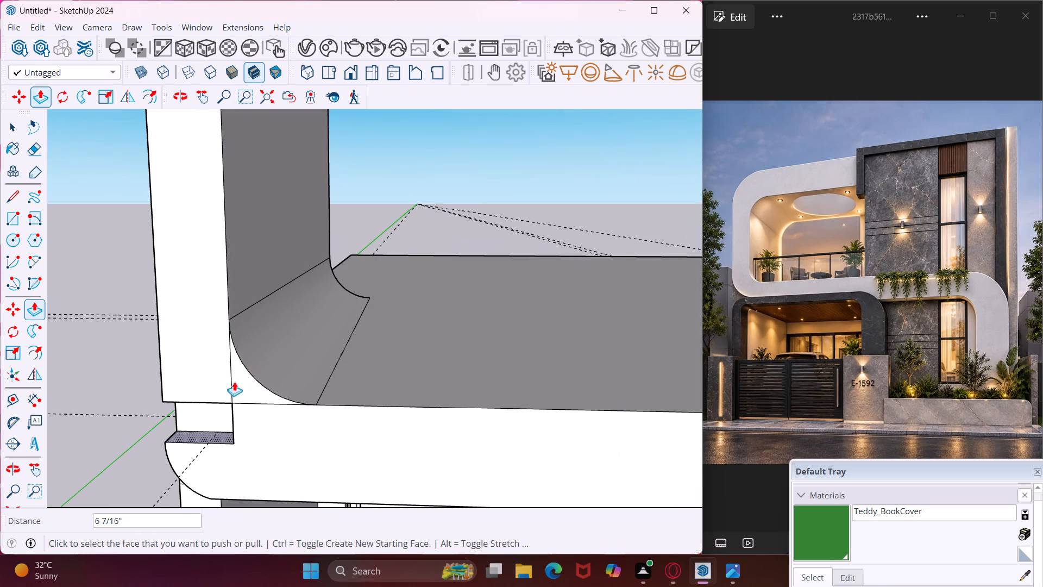
{"action": "left_click", "coordinate": [213, 409]}
{"action": "left_click", "coordinate": [249, 429]}
{"action": "scroll", "coordinate": [225, 419], "scroll_direction": "down", "scroll_amount": 2}
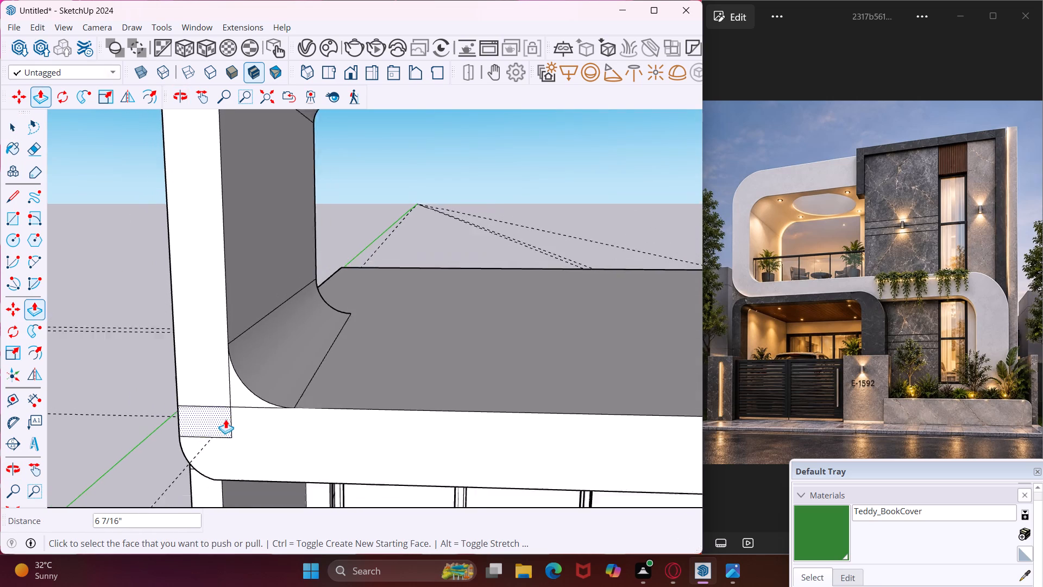
{"action": "scroll", "coordinate": [225, 419], "scroll_direction": "down", "scroll_amount": 8}
{"action": "key", "text": "Escape"}
{"action": "key", "text": "space"}
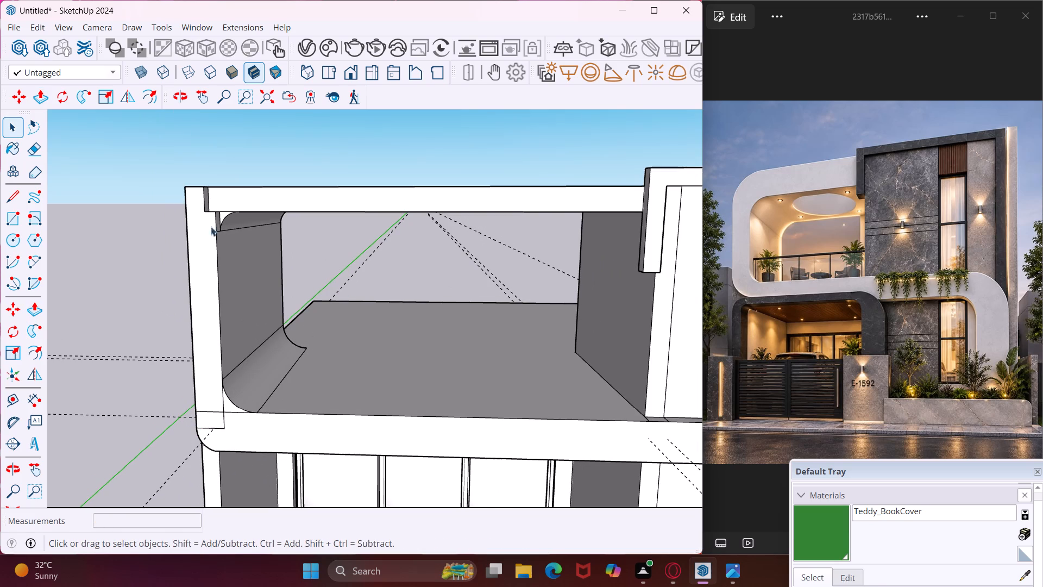
Push/Pull the balcony roof slab's front face outward 6 7/16" to align with the side wall.
{"action": "scroll", "coordinate": [219, 203], "scroll_direction": "up", "scroll_amount": 9}
{"action": "left_click", "coordinate": [221, 204]}
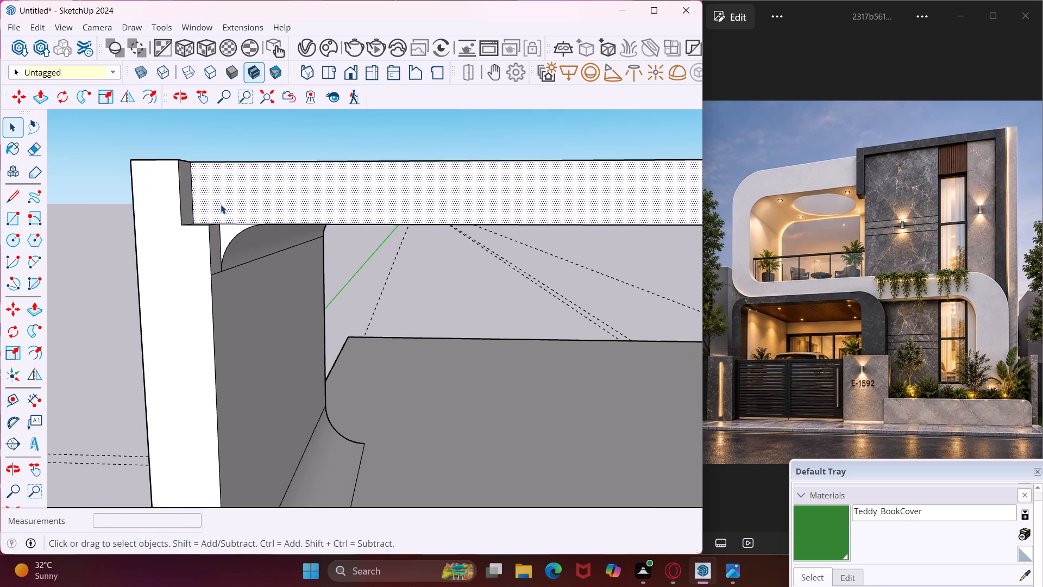
{"action": "left_click", "coordinate": [221, 204]}
{"action": "key", "text": "p"}
{"action": "left_click", "coordinate": [221, 204]}
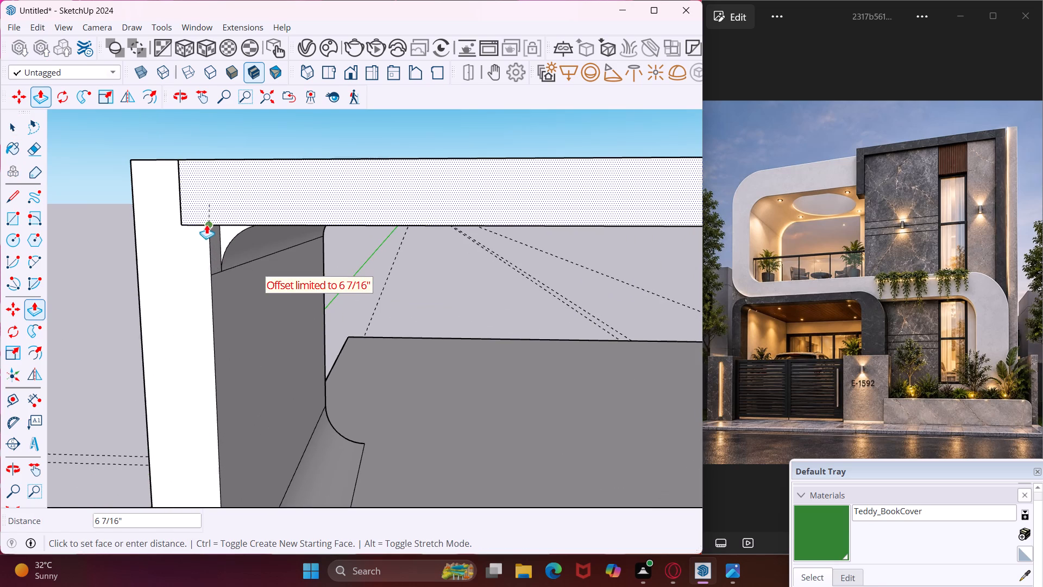
{"action": "left_click", "coordinate": [199, 234]}
Push/Pull the curved corner face under the balcony roof outward until flush with the roof slab's front face.
{"action": "scroll", "coordinate": [215, 218], "scroll_direction": "up", "scroll_amount": 9}
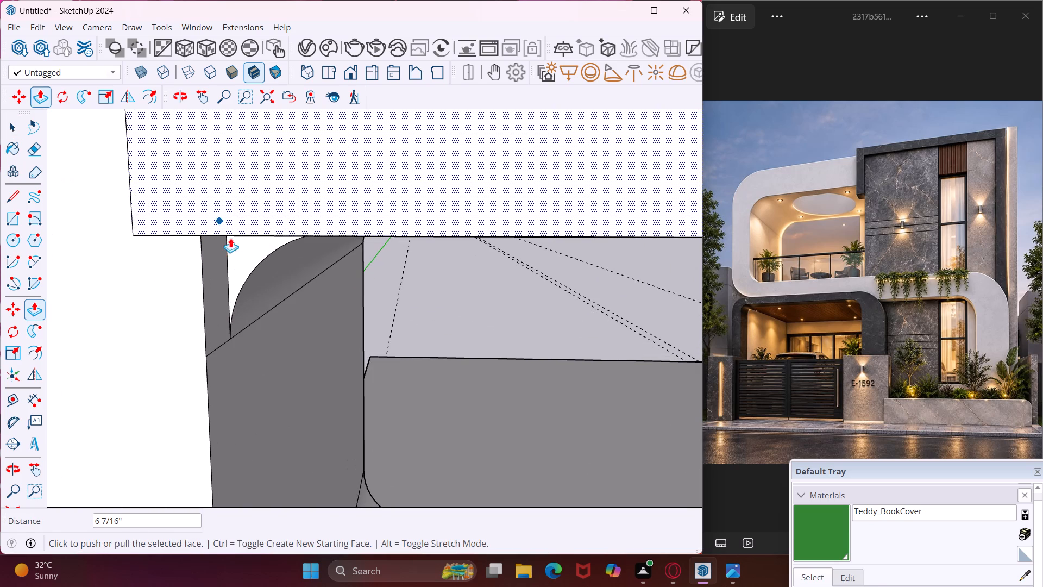
{"action": "key", "text": "Escape"}
{"action": "left_click", "coordinate": [239, 252]}
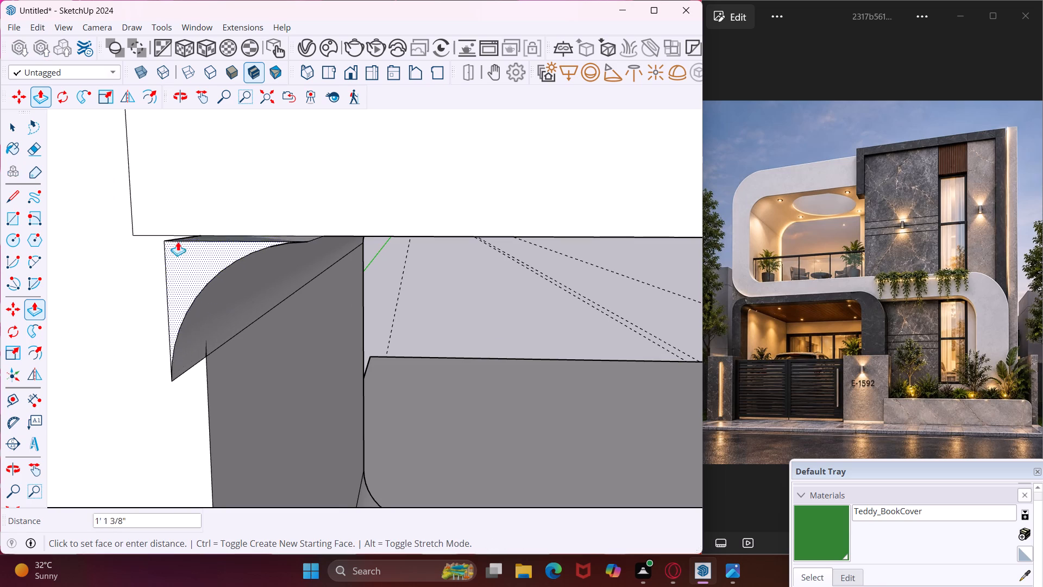
{"action": "left_click", "coordinate": [193, 210]}
{"action": "key", "text": "Escape"}
{"action": "key", "text": "space"}
Delete all guide lines from the model.
{"action": "scroll", "coordinate": [159, 247], "scroll_direction": "down", "scroll_amount": 11}
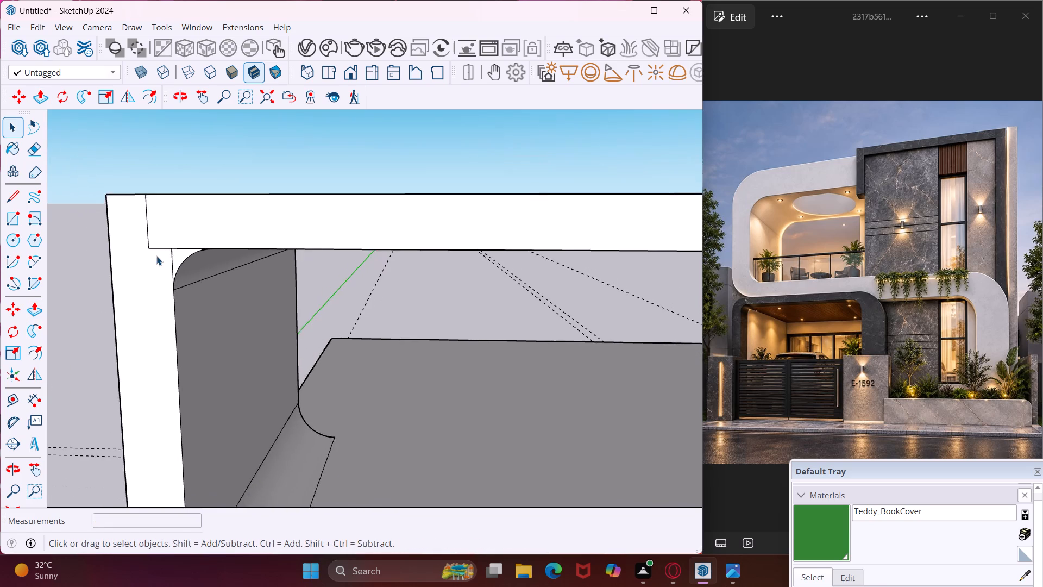
{"action": "scroll", "coordinate": [156, 256], "scroll_direction": "down", "scroll_amount": 10}
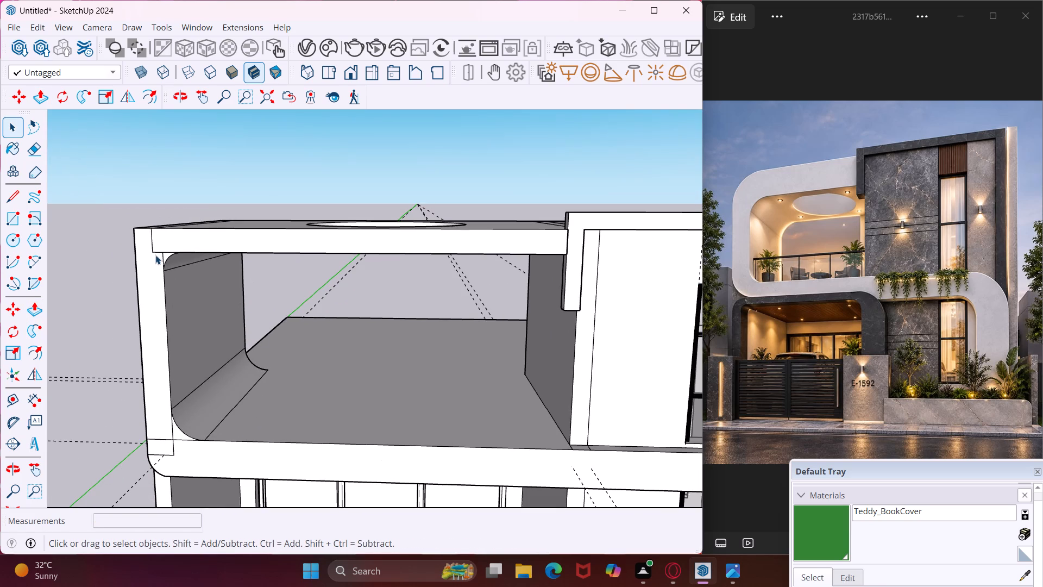
{"action": "scroll", "coordinate": [155, 256], "scroll_direction": "down", "scroll_amount": 6}
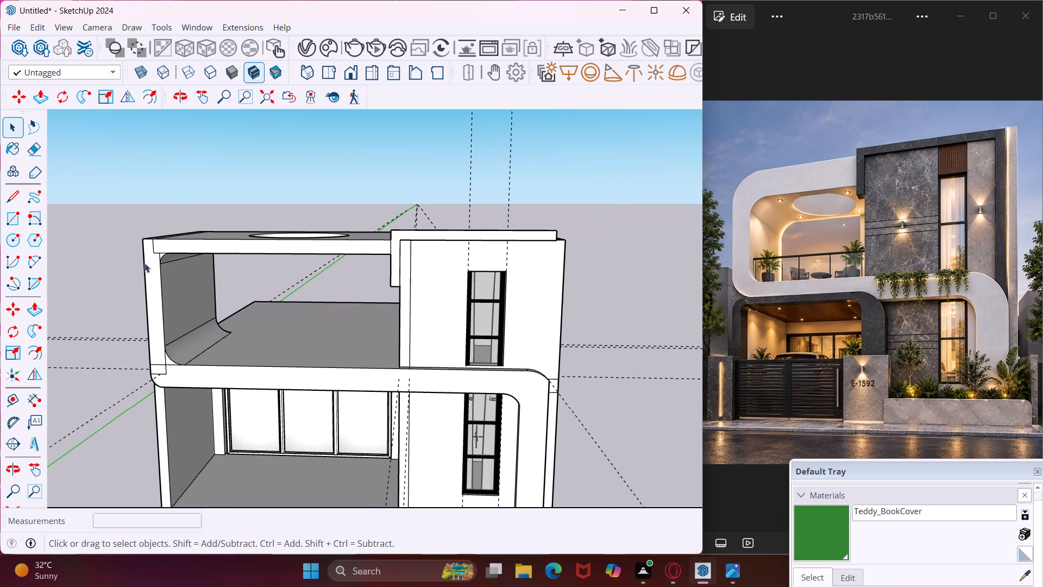
{"action": "left_click", "coordinate": [72, 309]}
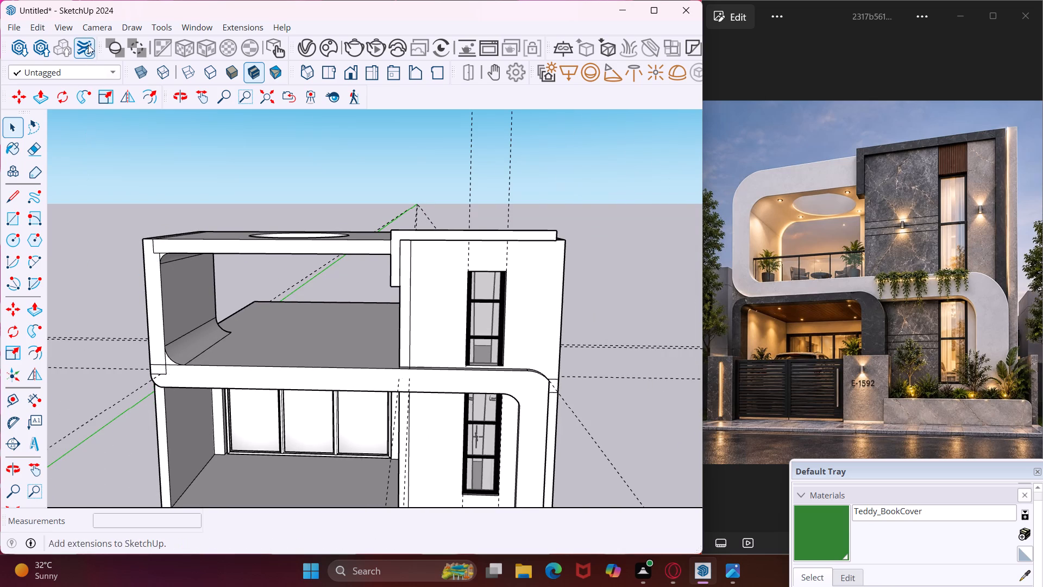
{"action": "left_click", "coordinate": [41, 32]}
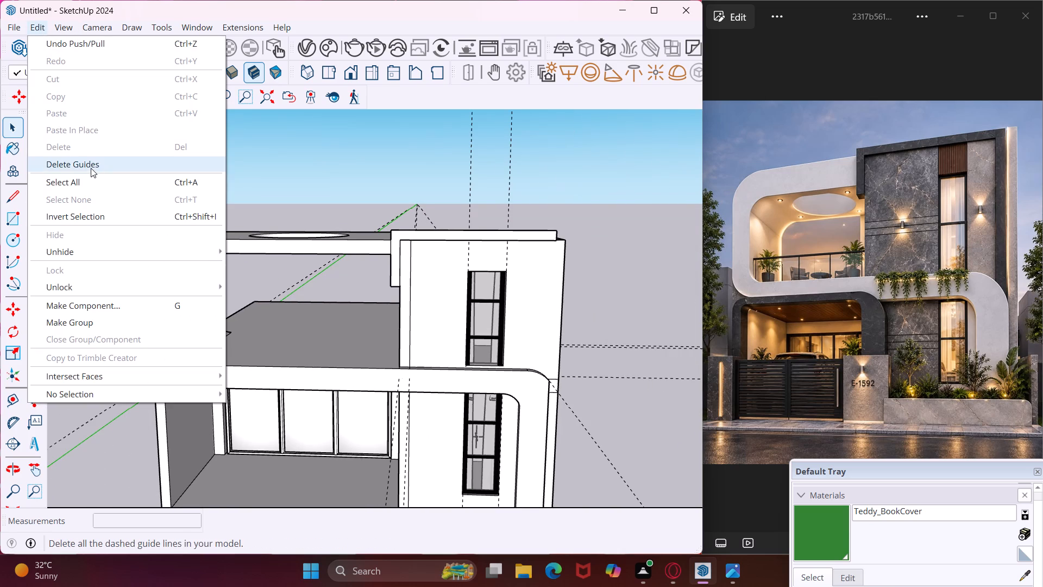
{"action": "left_click", "coordinate": [91, 168]}
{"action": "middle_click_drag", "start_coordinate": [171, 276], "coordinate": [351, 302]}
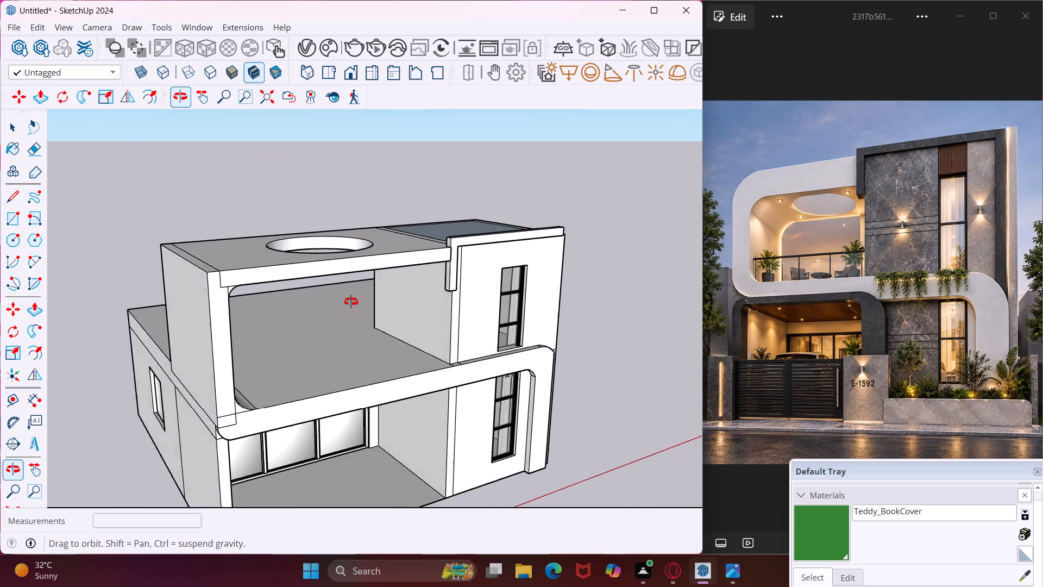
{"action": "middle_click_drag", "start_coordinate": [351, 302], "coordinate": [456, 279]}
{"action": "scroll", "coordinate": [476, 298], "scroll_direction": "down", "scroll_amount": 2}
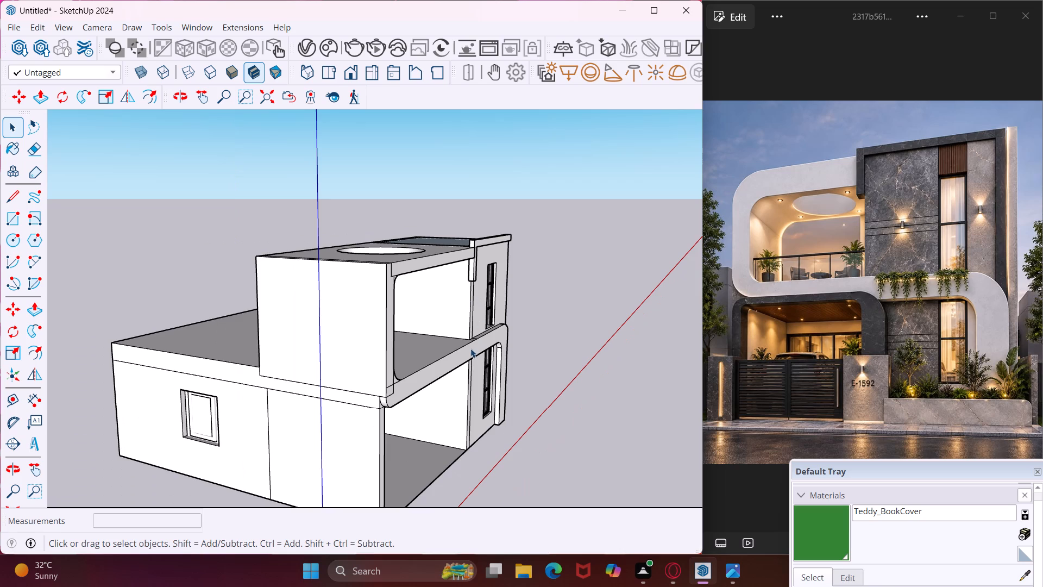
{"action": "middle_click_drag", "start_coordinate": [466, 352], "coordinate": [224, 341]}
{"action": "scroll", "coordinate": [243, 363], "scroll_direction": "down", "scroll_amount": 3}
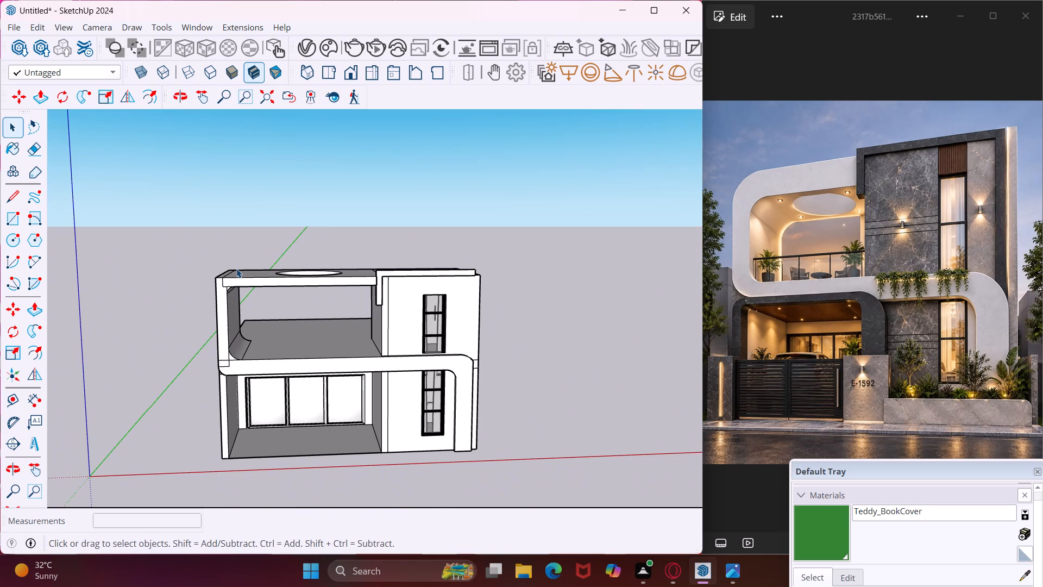
Open 3D Warehouse and search its models for "gate".
{"action": "left_click", "coordinate": [184, 27]}
{"action": "left_click", "coordinate": [254, 133]}
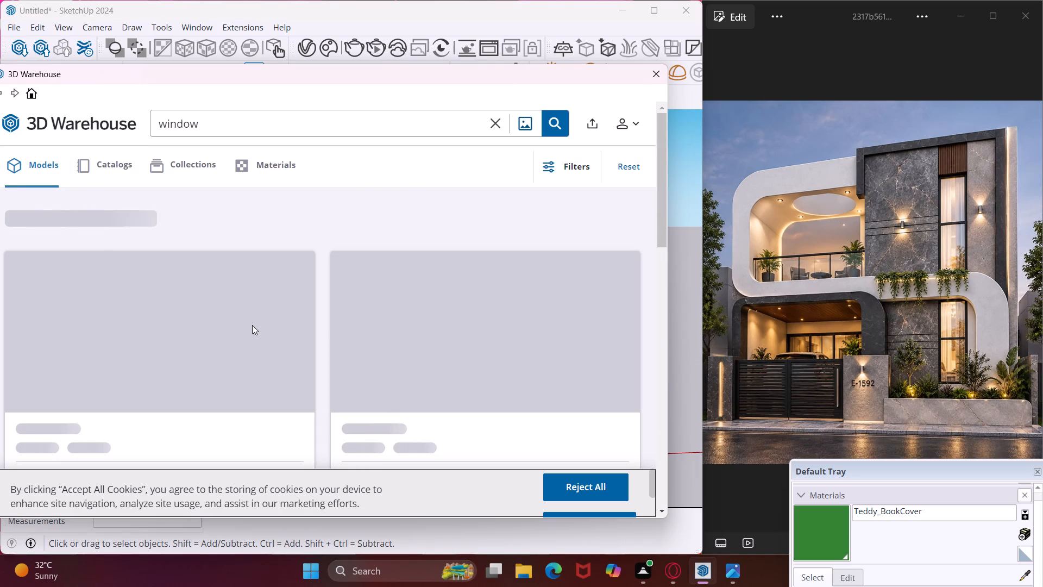
{"action": "left_click", "coordinate": [293, 130]}
{"action": "key", "text": "BackSpace"}
{"action": "key", "text": "BackSpace"}
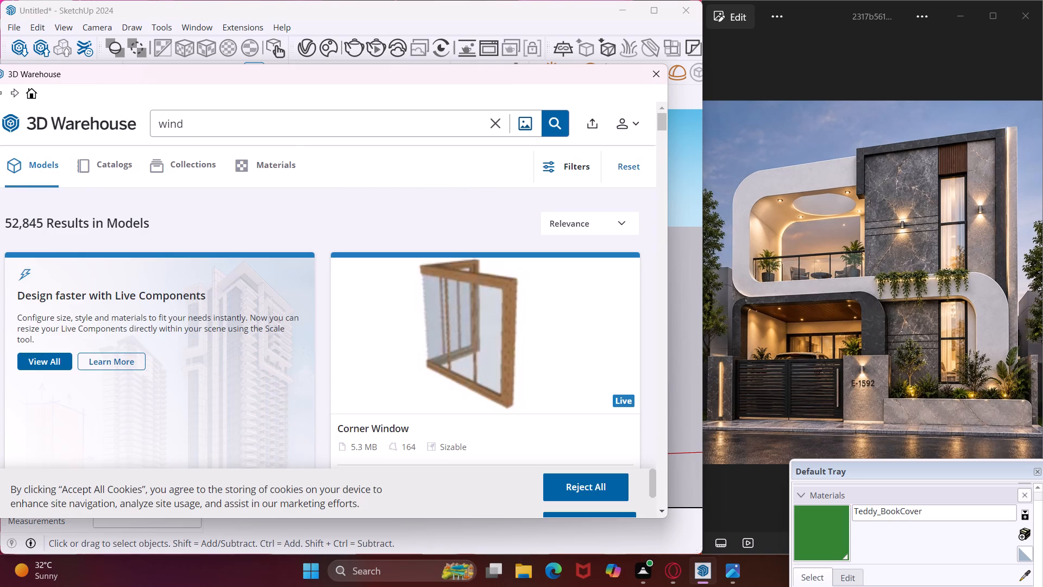
{"action": "key", "text": "BackSpace"}
{"action": "key", "text": "BackSpace"}
{"action": "key", "text": "BackSpace"}
{"action": "key", "text": "BackSpace"}
{"action": "key", "text": "g"}
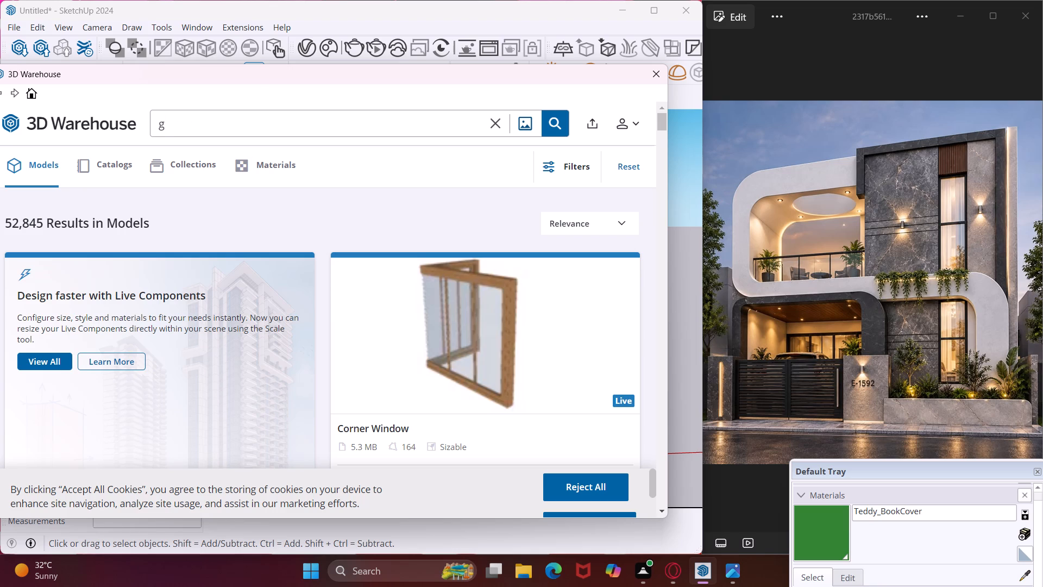
{"action": "type", "text": "ate"}
{"action": "key", "text": "Return"}
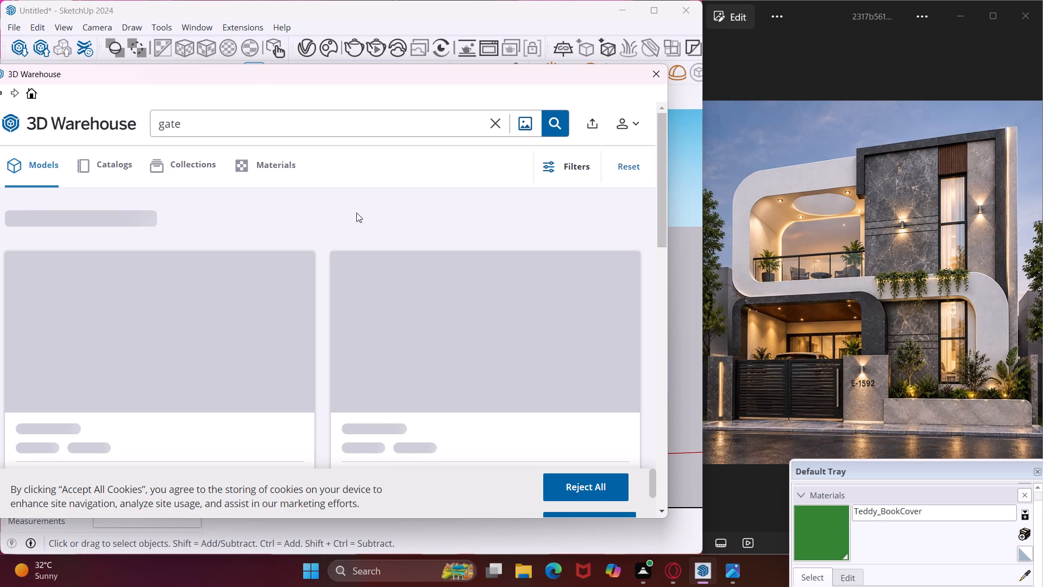
Load the black slatted "Modern Gate" from the search results into the model and place it on the ground in front of the house.
{"action": "scroll", "coordinate": [275, 323], "scroll_direction": "down", "scroll_amount": 4}
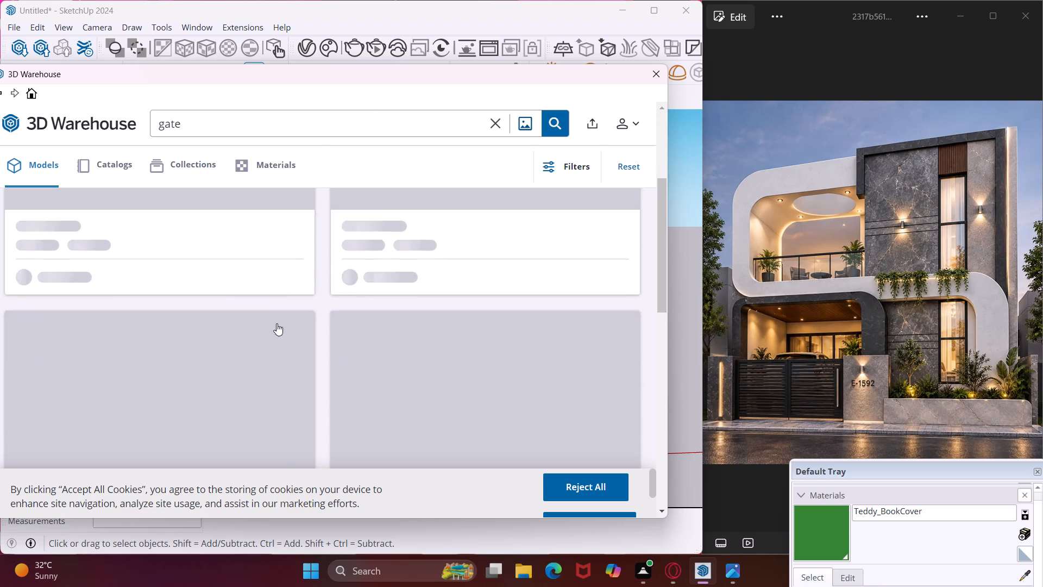
{"action": "scroll", "coordinate": [277, 323], "scroll_direction": "down", "scroll_amount": 2}
{"action": "scroll", "coordinate": [277, 324], "scroll_direction": "up", "scroll_amount": 7}
{"action": "scroll", "coordinate": [277, 324], "scroll_direction": "down", "scroll_amount": 5}
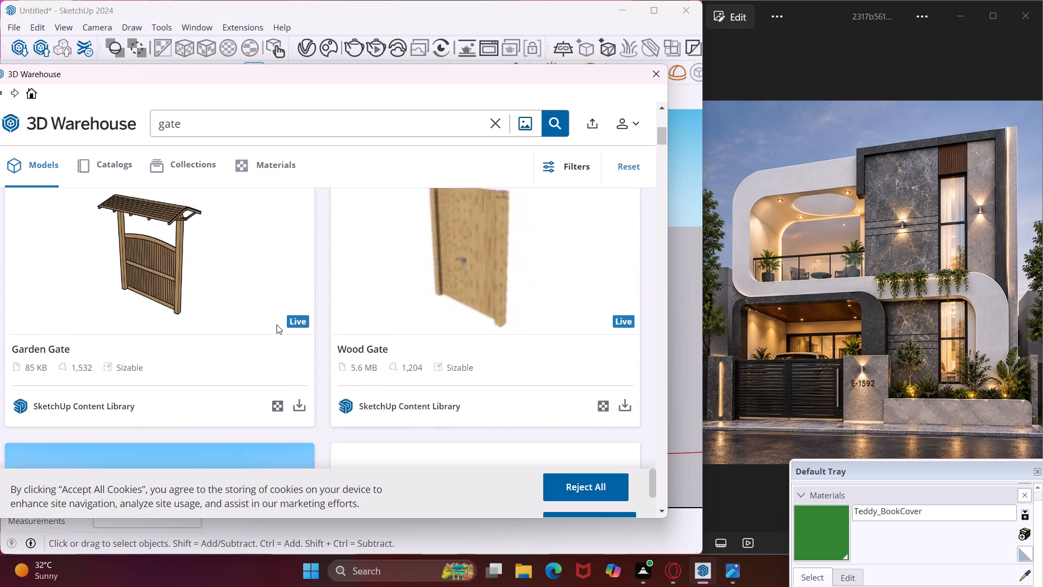
{"action": "scroll", "coordinate": [277, 324], "scroll_direction": "down", "scroll_amount": 5}
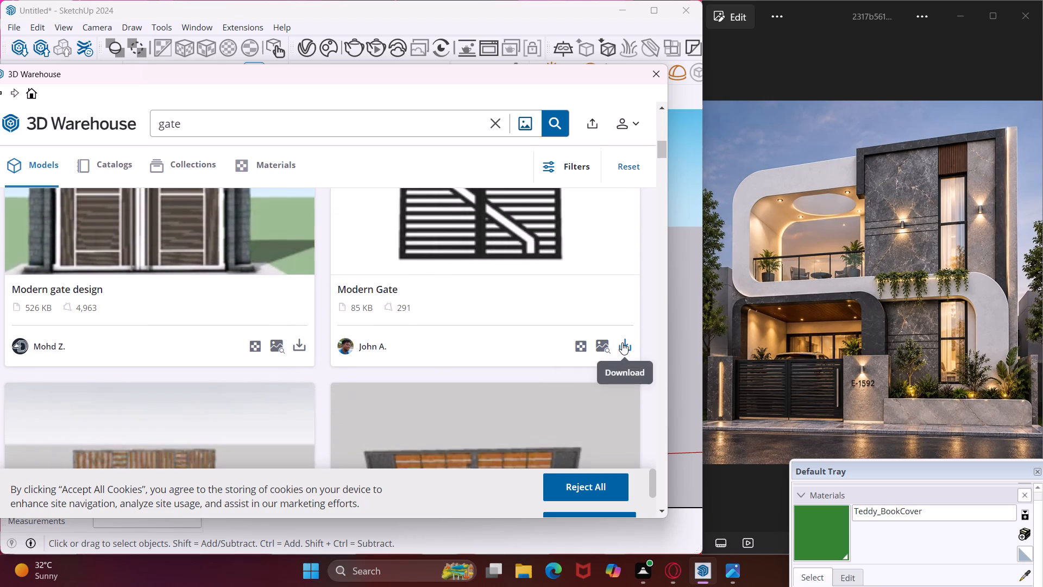
{"action": "left_click", "coordinate": [622, 342]}
{"action": "left_click", "coordinate": [277, 306]}
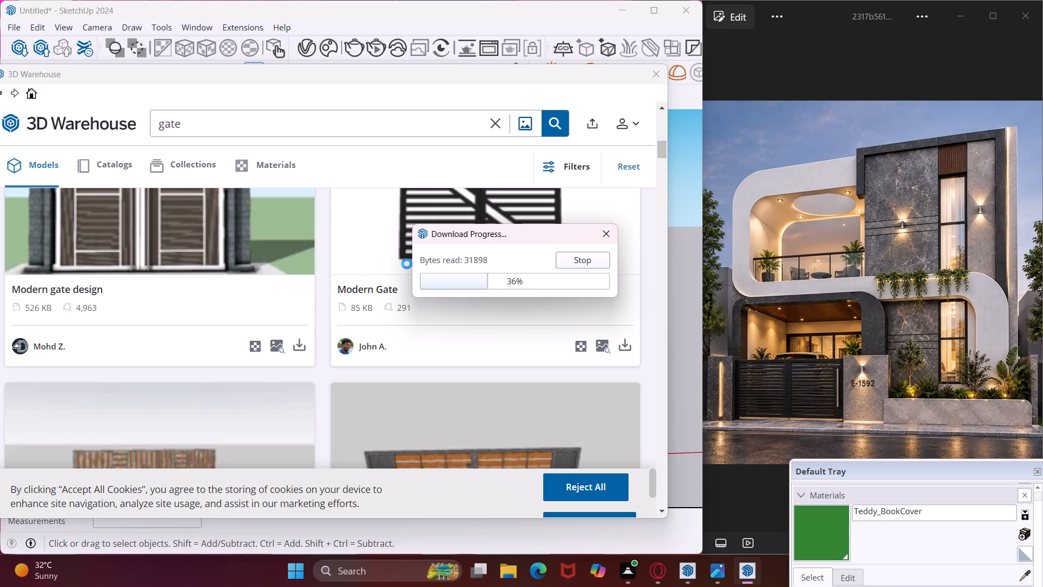
{"action": "scroll", "coordinate": [408, 250], "scroll_direction": "down", "scroll_amount": 6}
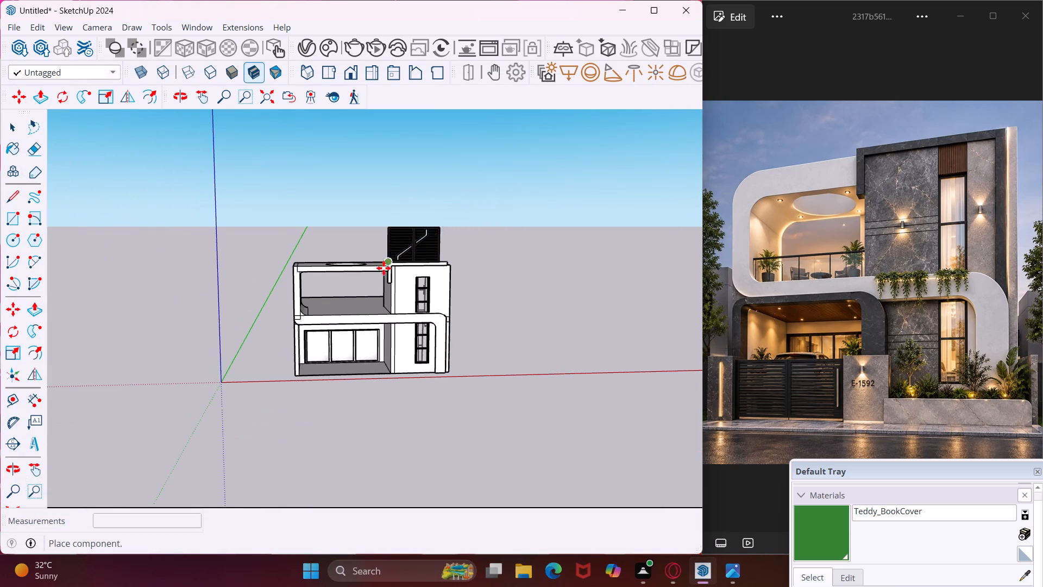
{"action": "left_click", "coordinate": [347, 392]}
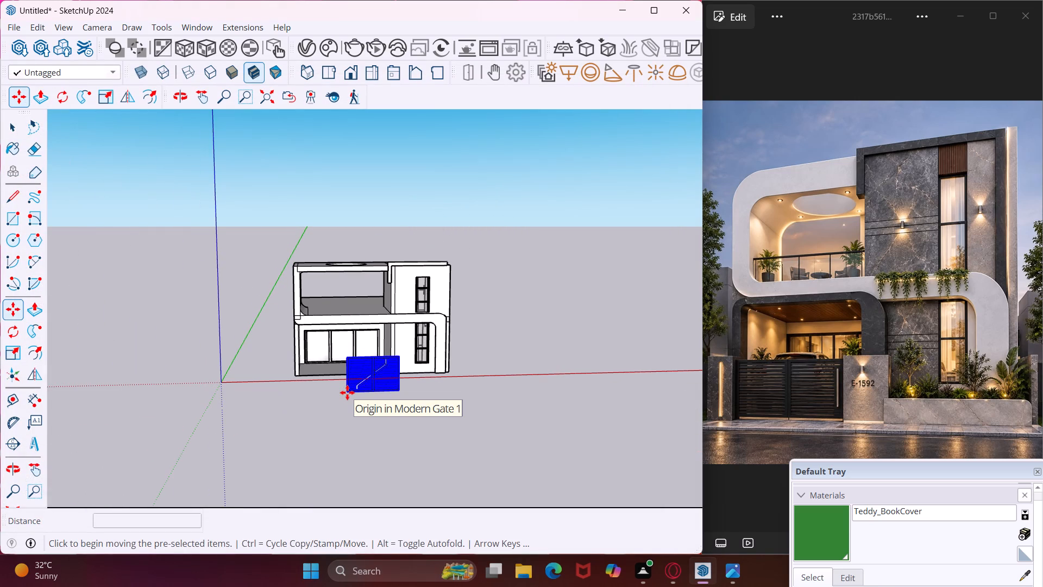
{"action": "key", "text": "Escape"}
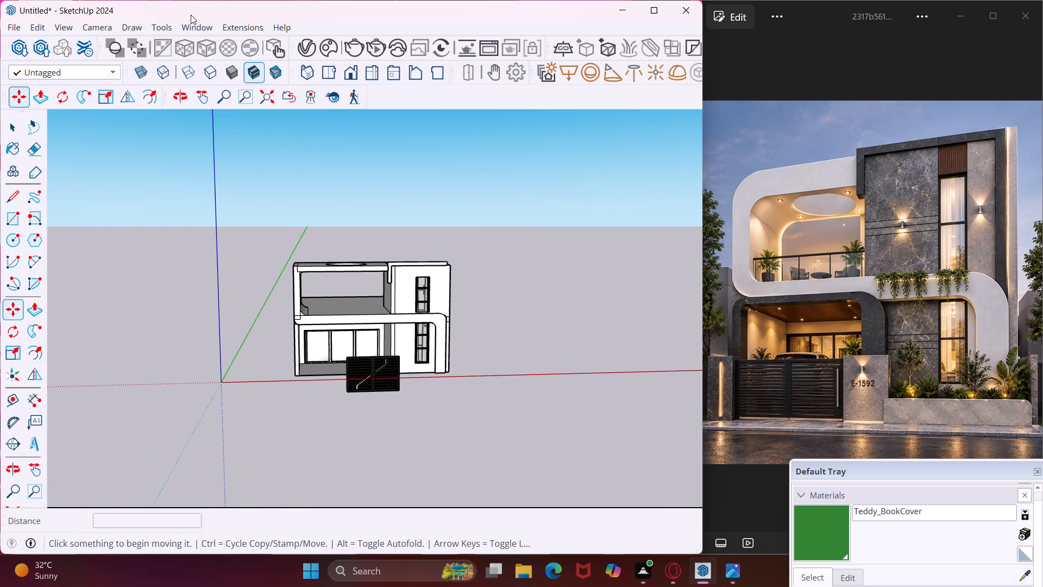
Reopen 3D Warehouse and search its models for "car".
{"action": "left_click", "coordinate": [197, 22]}
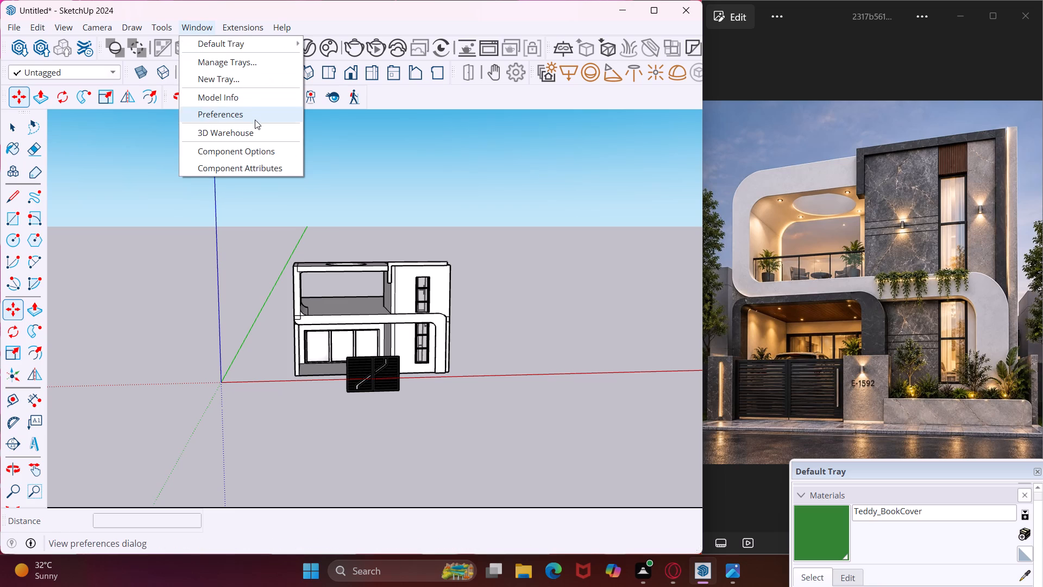
{"action": "left_click", "coordinate": [256, 128]}
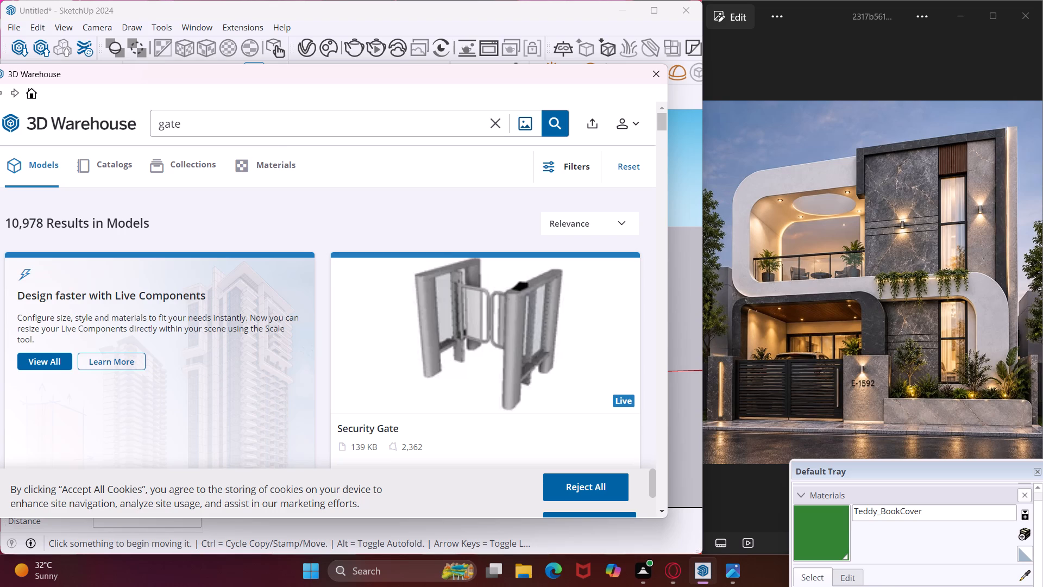
{"action": "left_click", "coordinate": [249, 128]}
{"action": "key", "text": "BackSpace"}
{"action": "key", "text": "BackSpace"}
{"action": "key", "text": "BackSpace"}
{"action": "key", "text": "BackSpace"}
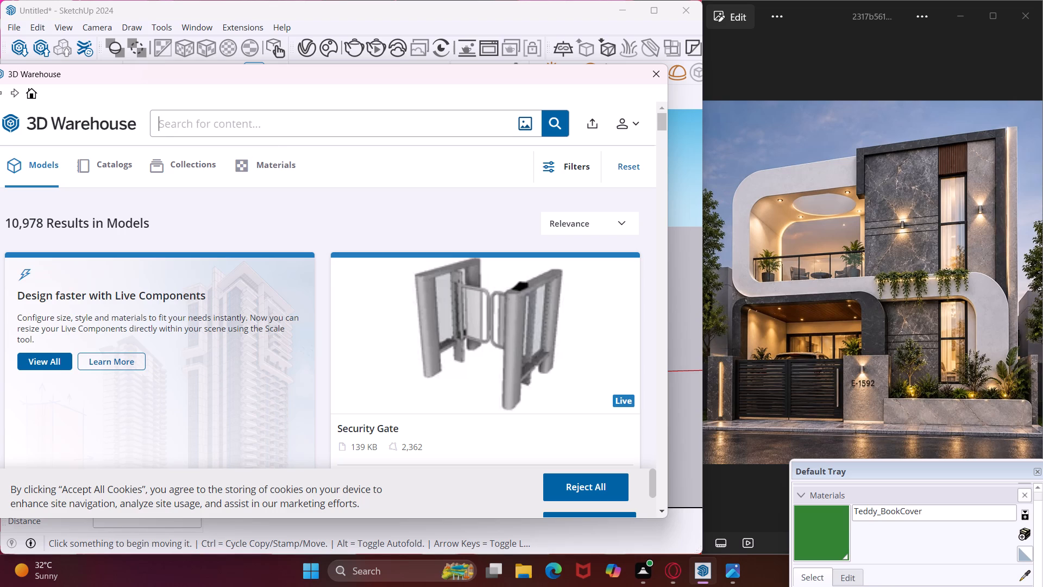
{"action": "type", "text": "cat"}
{"action": "key", "text": "Return"}
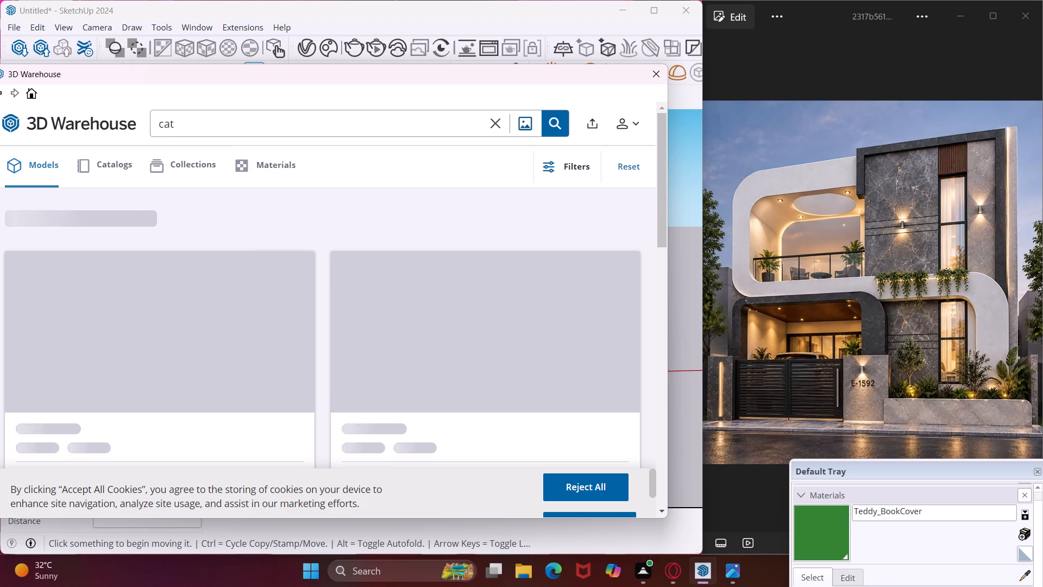
{"action": "left_click", "coordinate": [216, 126]}
{"action": "key", "text": "BackSpace"}
{"action": "key", "text": "r"}
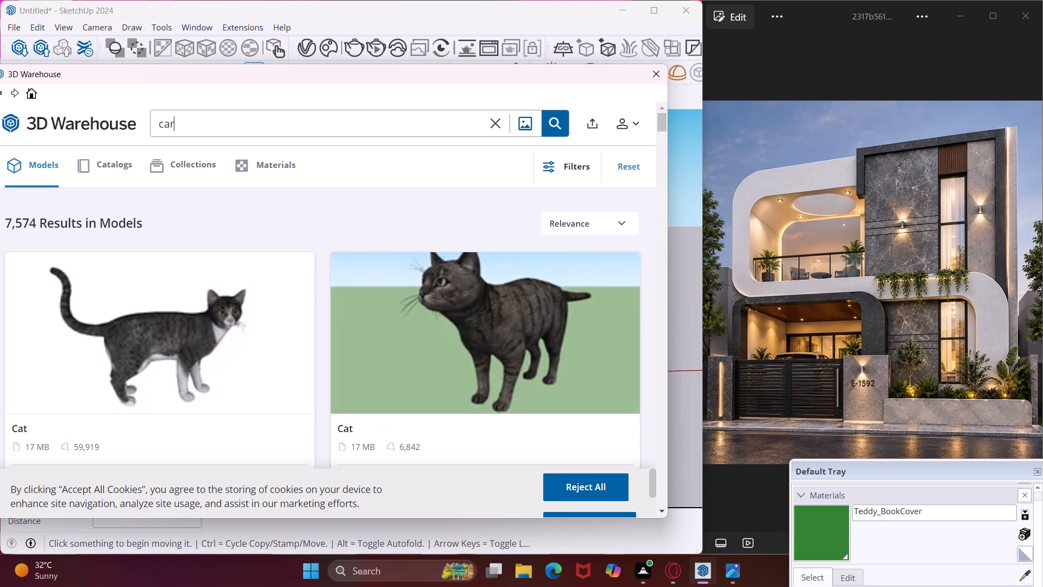
{"action": "key", "text": "Return"}
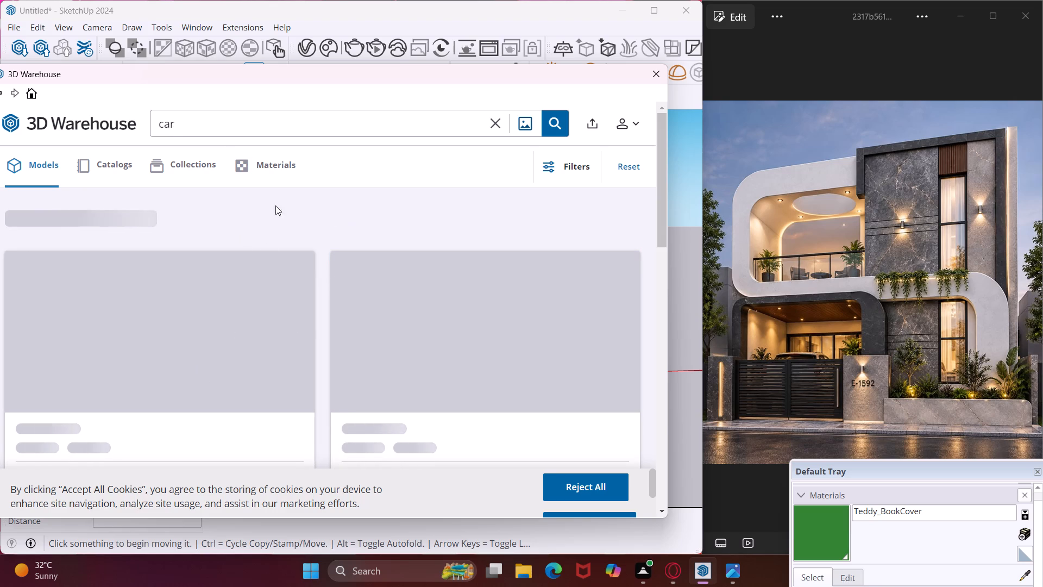
Load the white sedan titled "car" into the model and place it on the carport floor behind the gate.
{"action": "scroll", "coordinate": [218, 321], "scroll_direction": "down", "scroll_amount": 1}
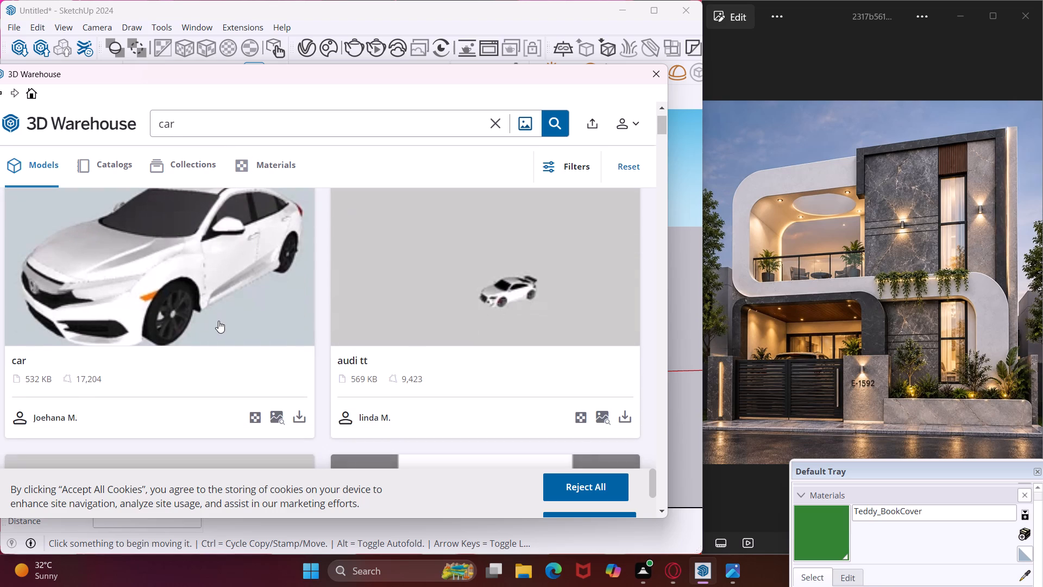
{"action": "left_click", "coordinate": [295, 415]}
{"action": "left_click", "coordinate": [275, 305]}
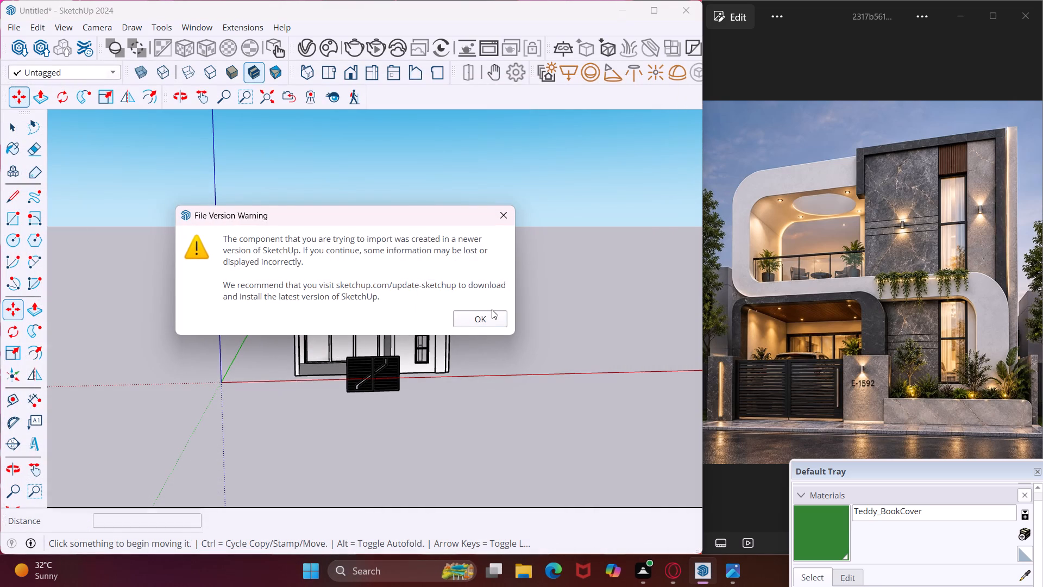
{"action": "left_click", "coordinate": [490, 313]}
{"action": "middle_click_drag", "start_coordinate": [461, 374], "coordinate": [475, 474]}
{"action": "scroll", "coordinate": [315, 371], "scroll_direction": "up", "scroll_amount": 13}
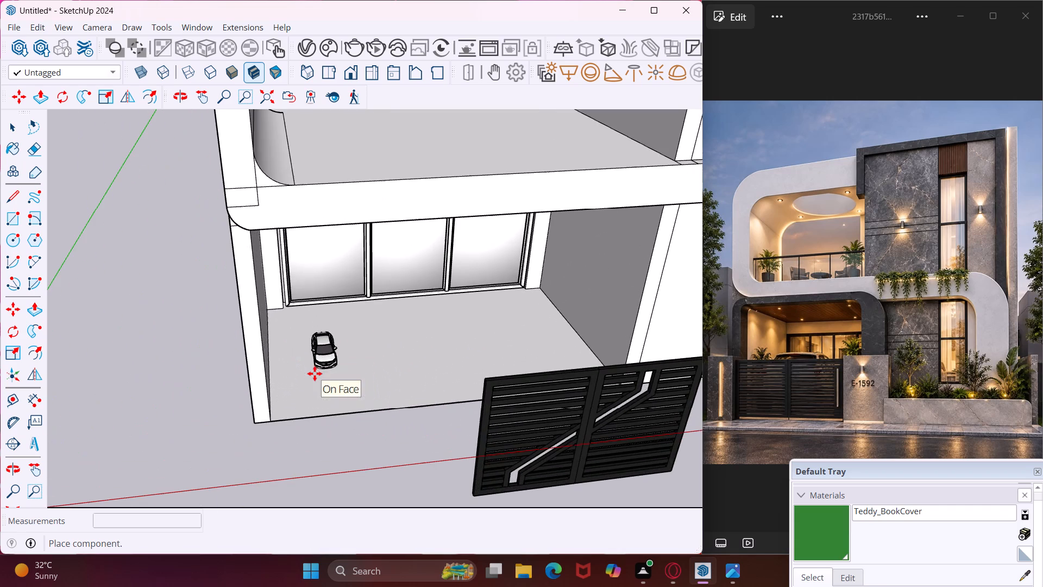
{"action": "left_click", "coordinate": [323, 386]}
{"action": "key", "text": "Escape"}
{"action": "key", "text": "space"}
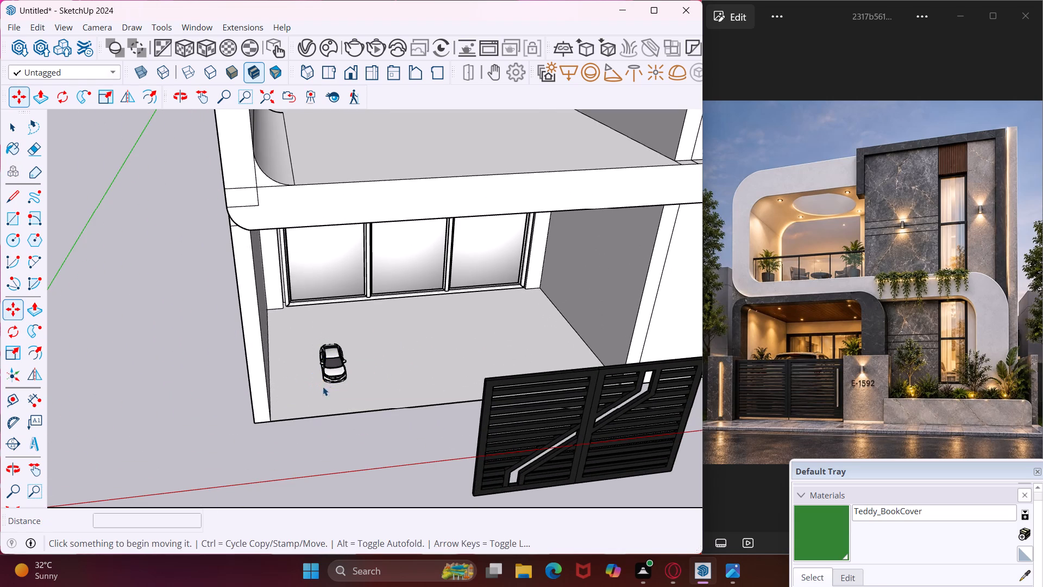
Rotate the car 180° on the carport floor so its rear faces the gate.
{"action": "left_click", "coordinate": [331, 382]}
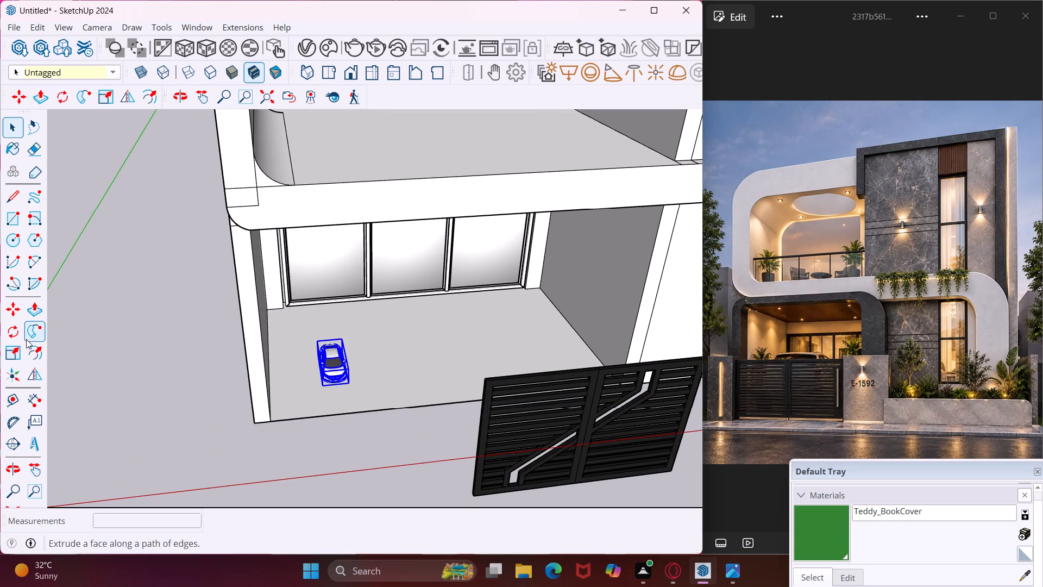
{"action": "left_click", "coordinate": [15, 329]}
{"action": "left_click", "coordinate": [386, 375]}
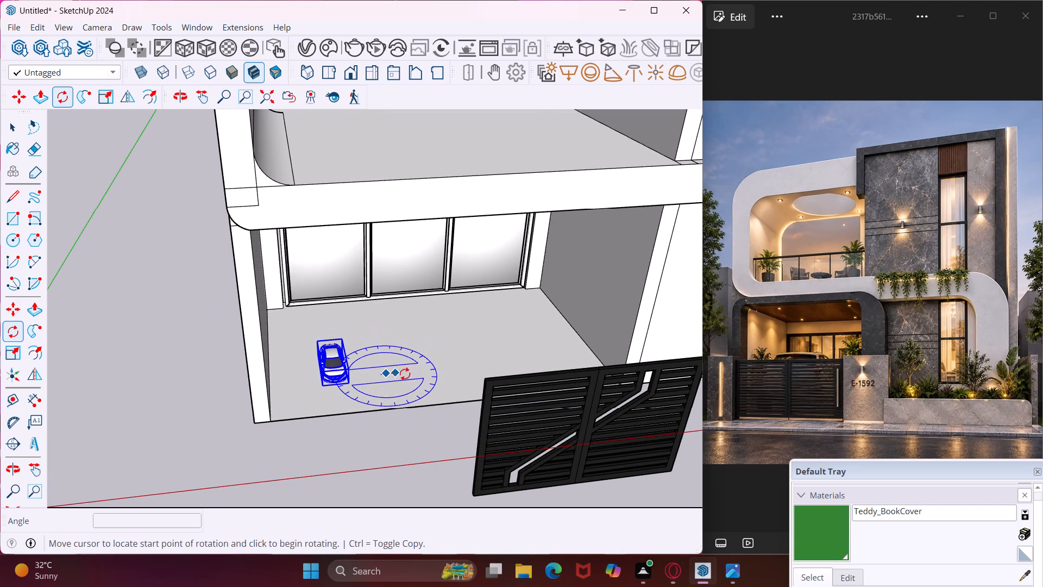
{"action": "left_click", "coordinate": [420, 370]}
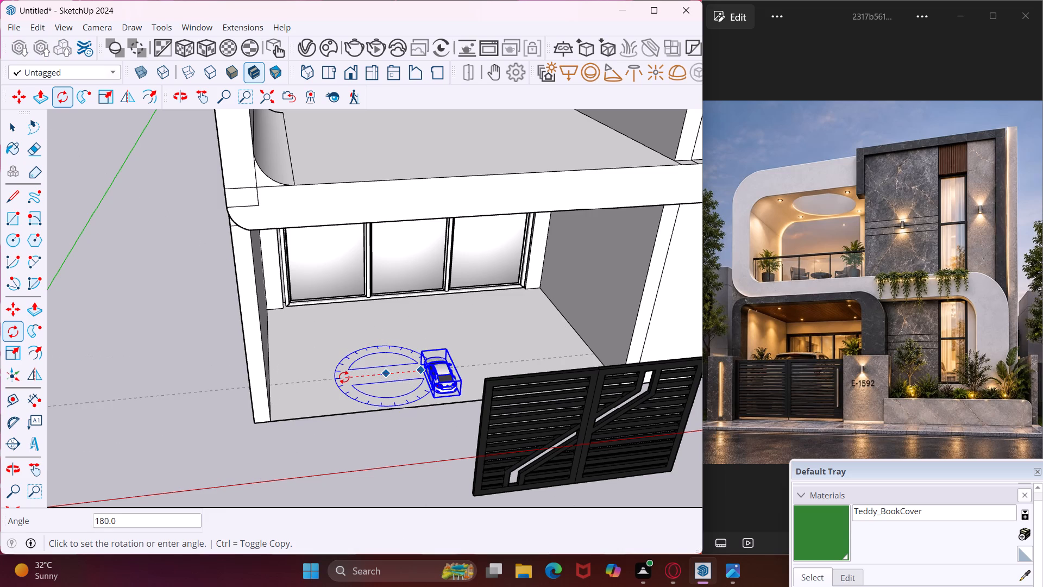
{"action": "left_click", "coordinate": [344, 377]}
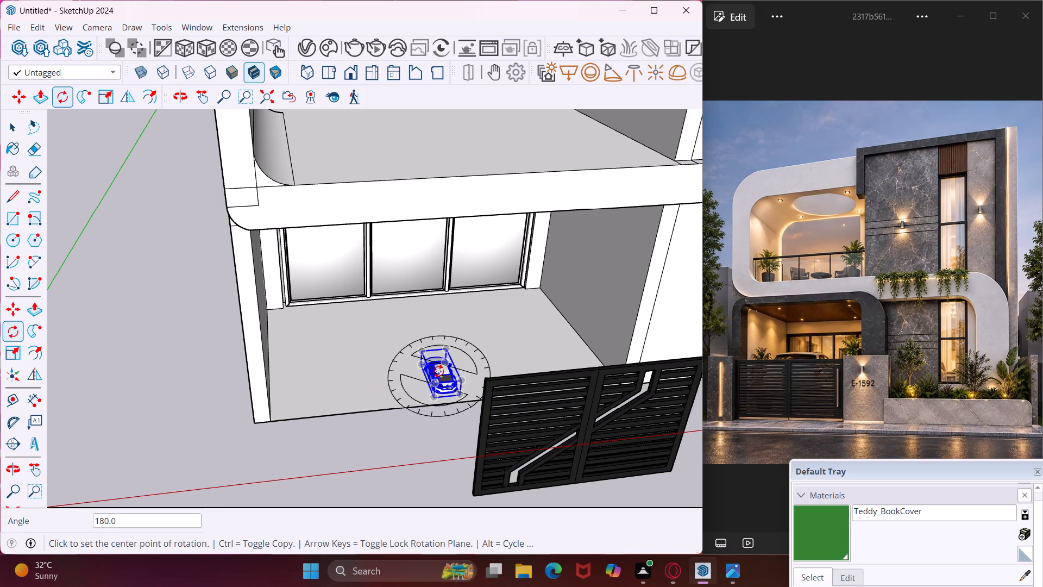
Move the car about 4' 6 1/4" across the carport floor toward the outer side wall.
{"action": "scroll", "coordinate": [438, 371], "scroll_direction": "up", "scroll_amount": 7}
{"action": "key", "text": "m"}
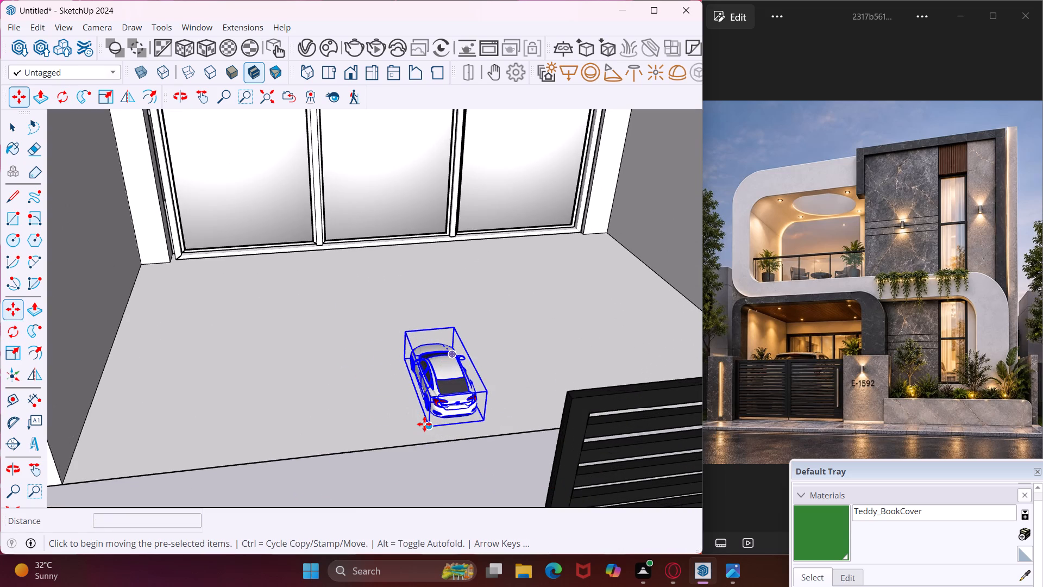
{"action": "left_click", "coordinate": [429, 427]}
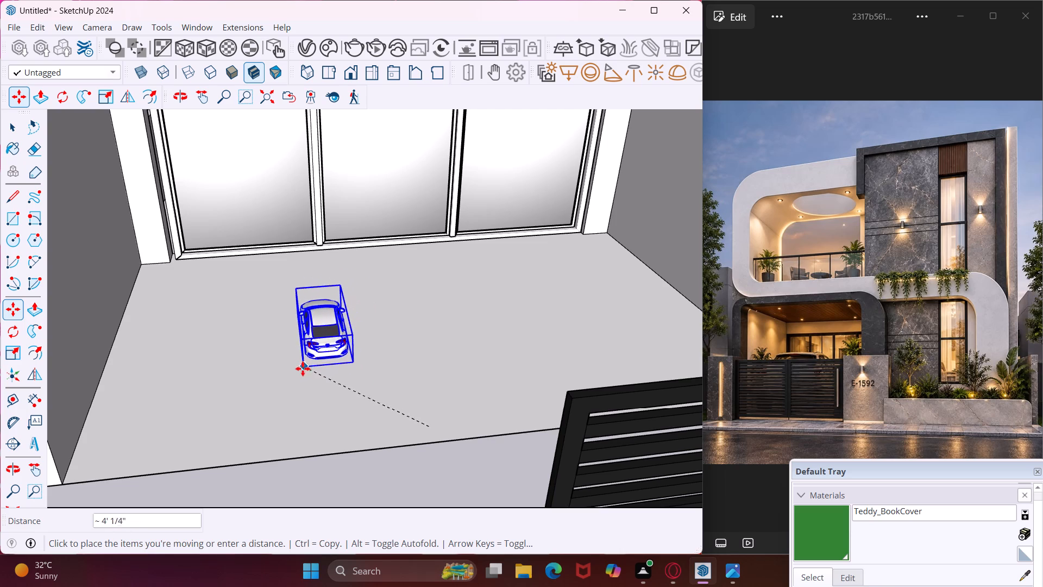
{"action": "left_click", "coordinate": [265, 383]}
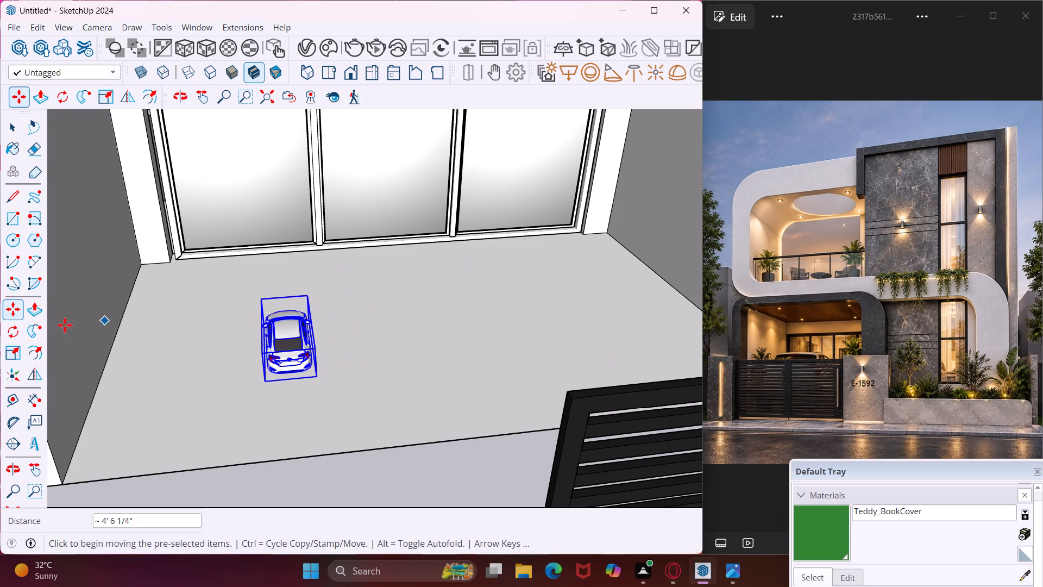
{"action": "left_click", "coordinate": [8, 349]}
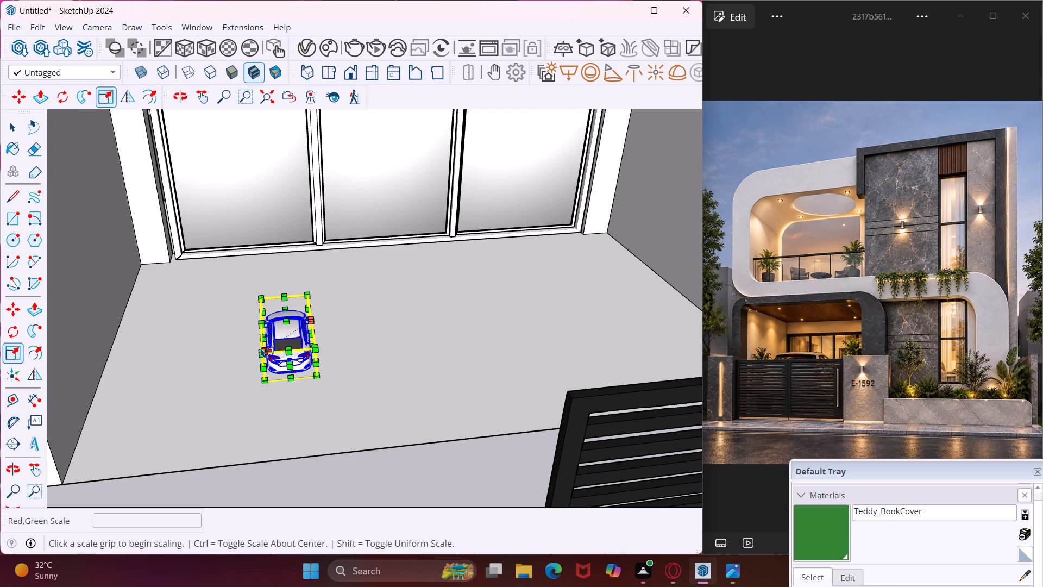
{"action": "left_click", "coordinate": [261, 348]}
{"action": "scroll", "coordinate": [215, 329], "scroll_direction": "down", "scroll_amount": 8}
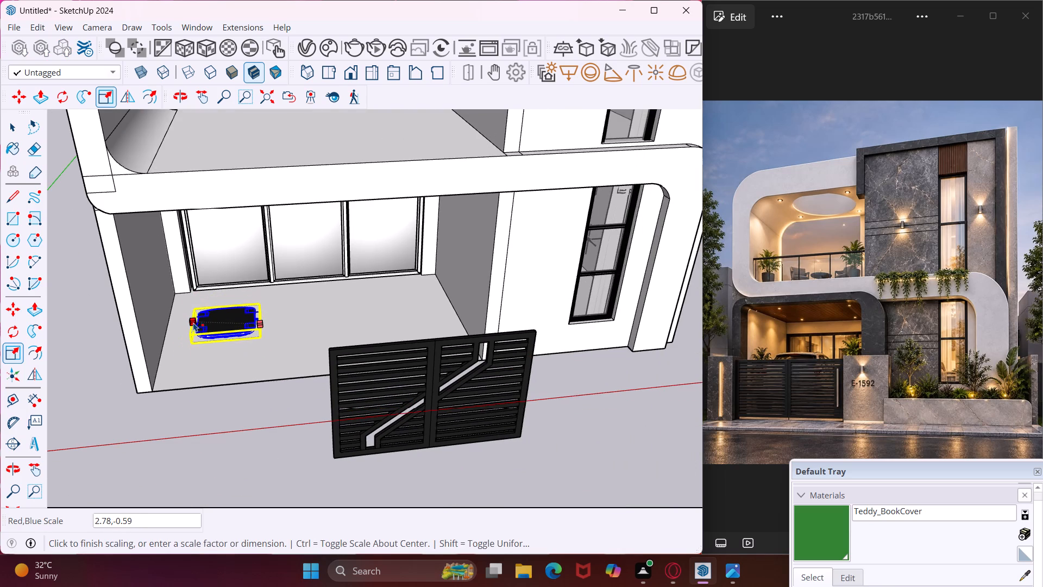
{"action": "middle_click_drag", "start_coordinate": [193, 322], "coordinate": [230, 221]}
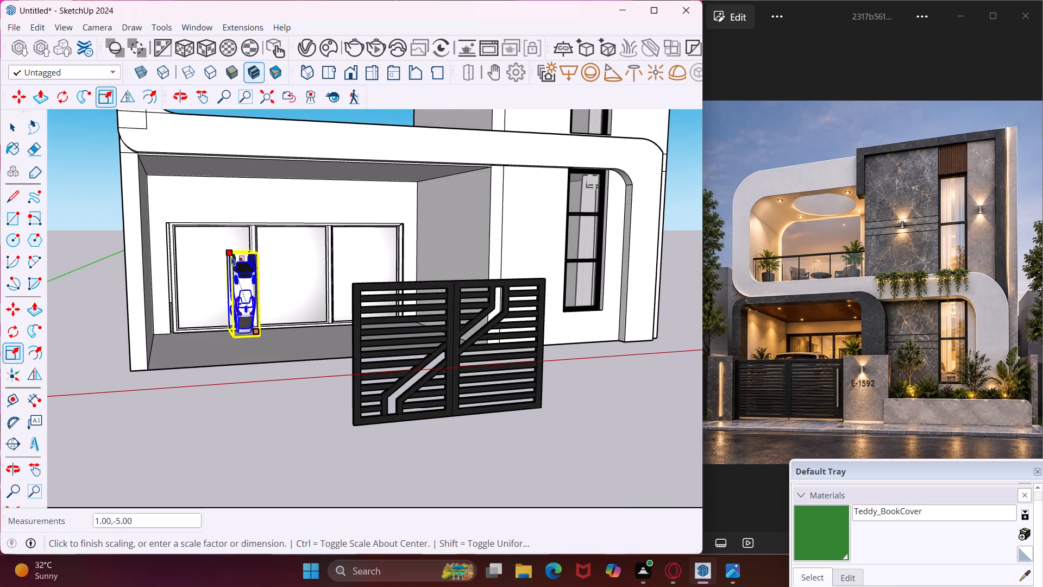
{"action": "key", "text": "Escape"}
Scale the car's height along the blue axis by a factor of 5.61.
{"action": "scroll", "coordinate": [242, 338], "scroll_direction": "up", "scroll_amount": 3}
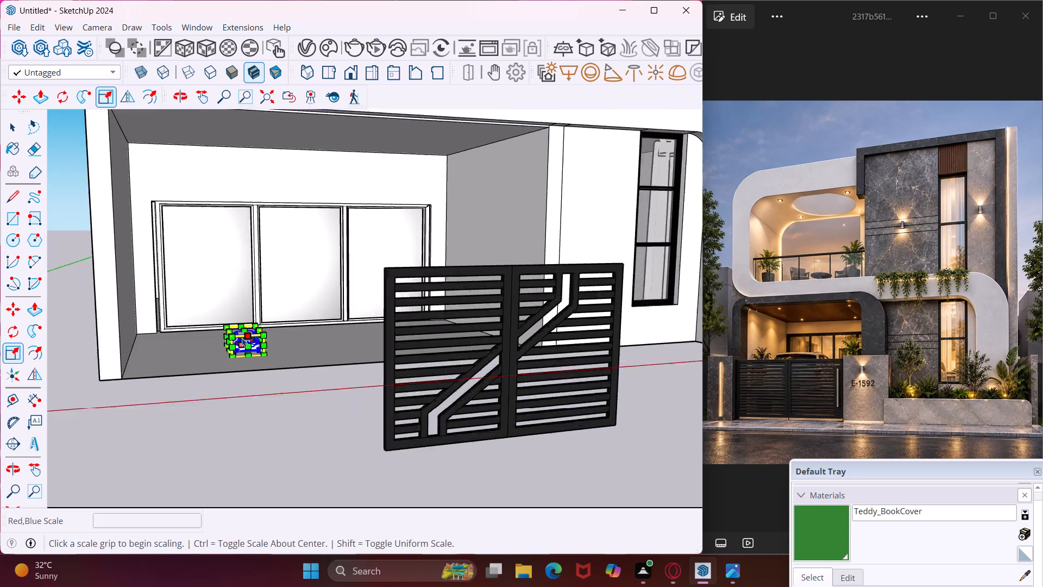
{"action": "scroll", "coordinate": [242, 338], "scroll_direction": "up", "scroll_amount": 10}
{"action": "left_click", "coordinate": [245, 318]}
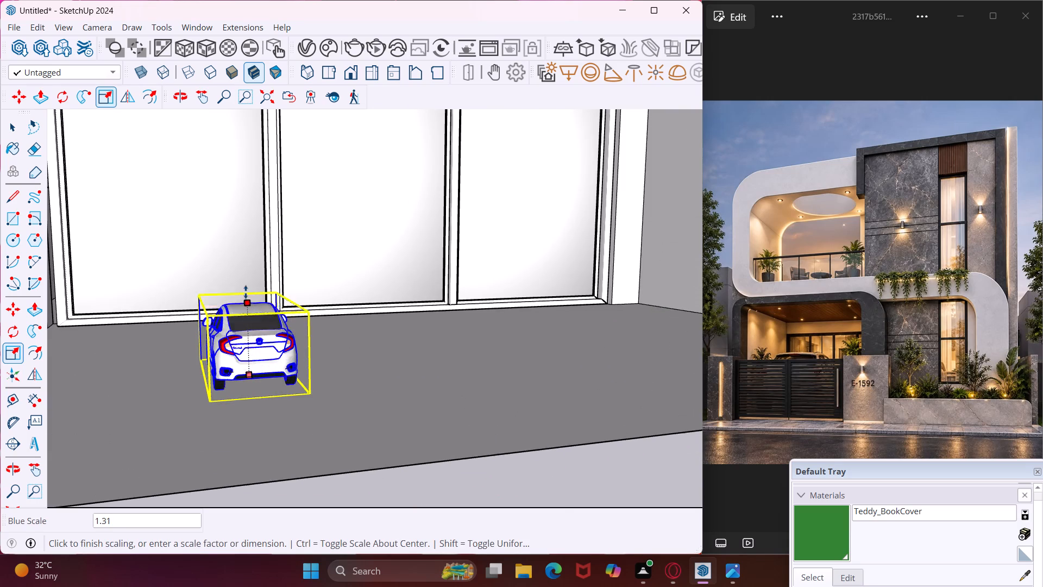
{"action": "scroll", "coordinate": [241, 268], "scroll_direction": "down", "scroll_amount": 16}
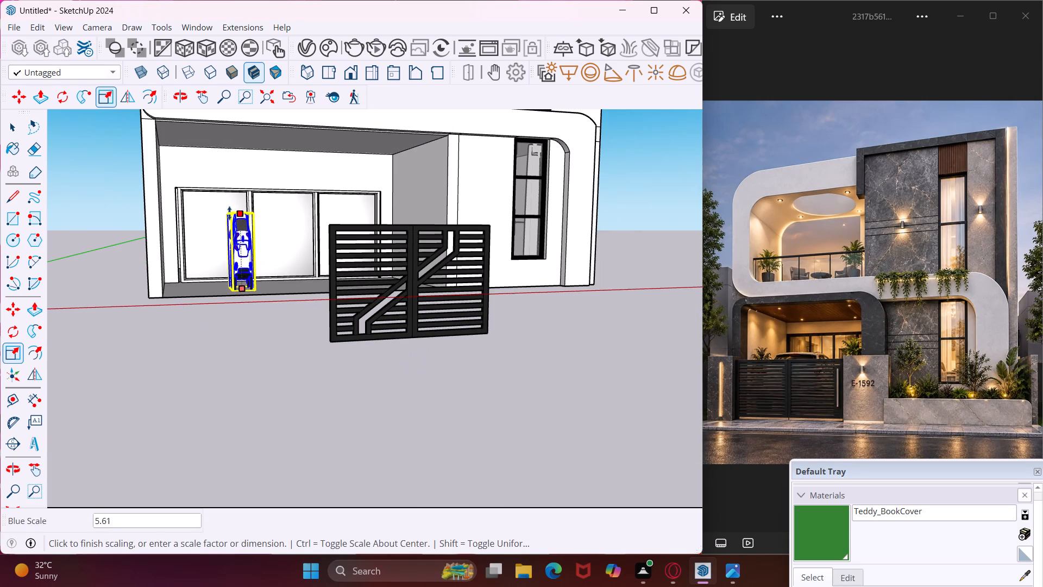
{"action": "left_click", "coordinate": [235, 214]}
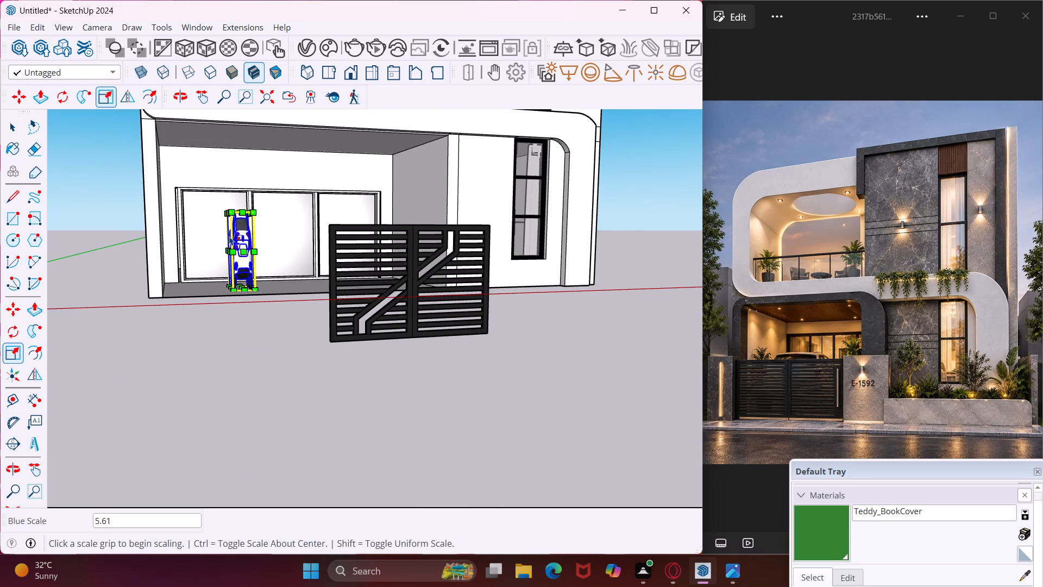
Scale the car's width along the red axis by about 4.17, extending it toward the outer side wall.
{"action": "scroll", "coordinate": [227, 242], "scroll_direction": "up", "scroll_amount": 7}
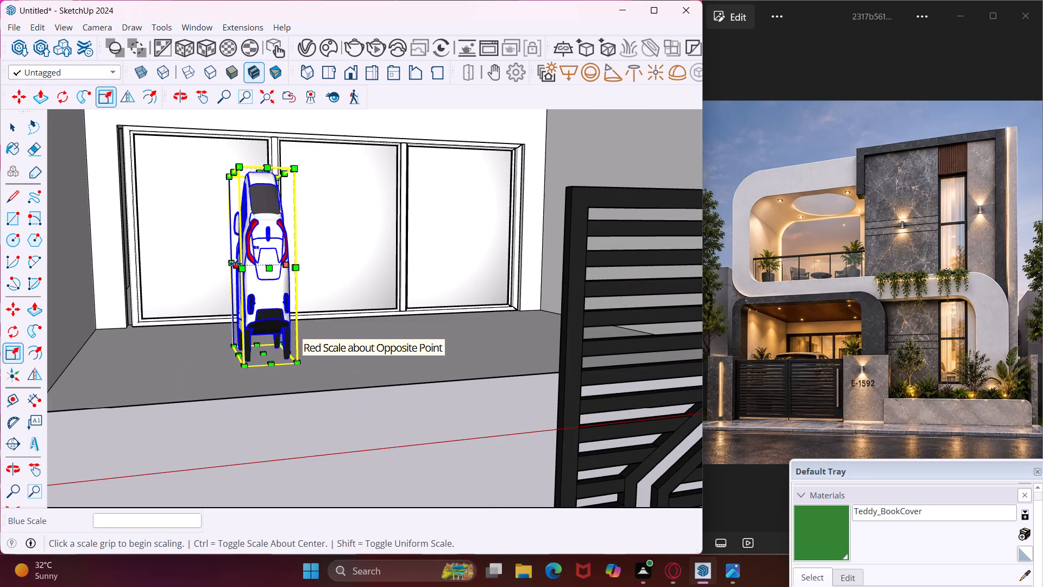
{"action": "left_click", "coordinate": [235, 264]}
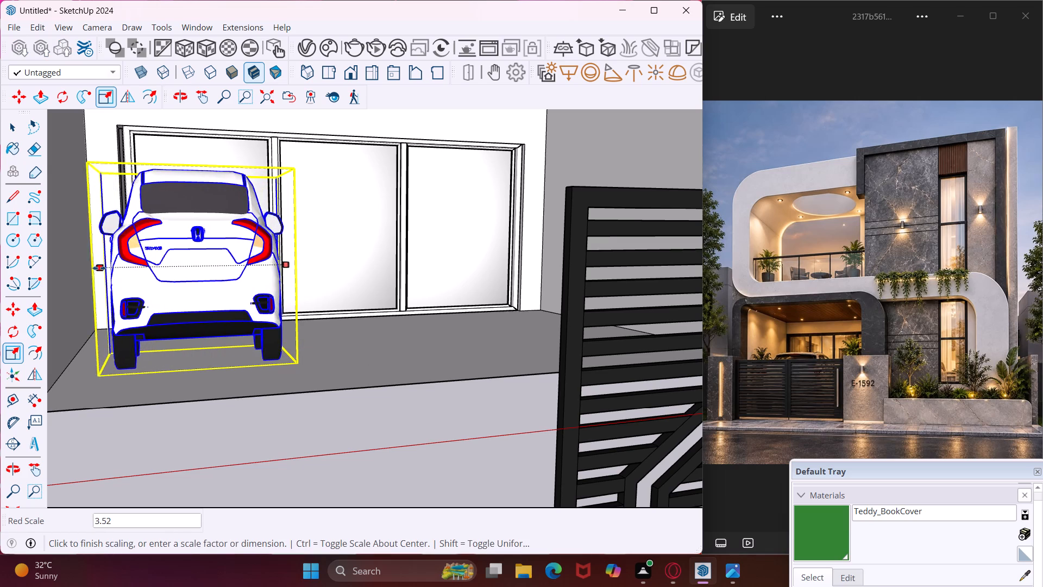
{"action": "left_click", "coordinate": [87, 268]}
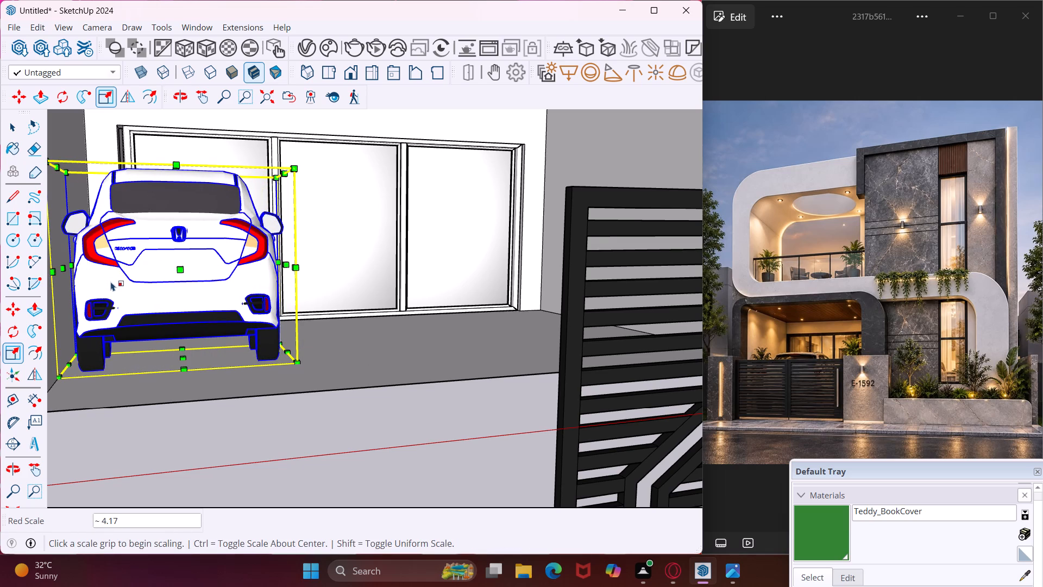
Scale the car's width along the red axis by a factor of 1.35.
{"action": "middle_click_drag", "start_coordinate": [111, 282], "coordinate": [138, 289]}
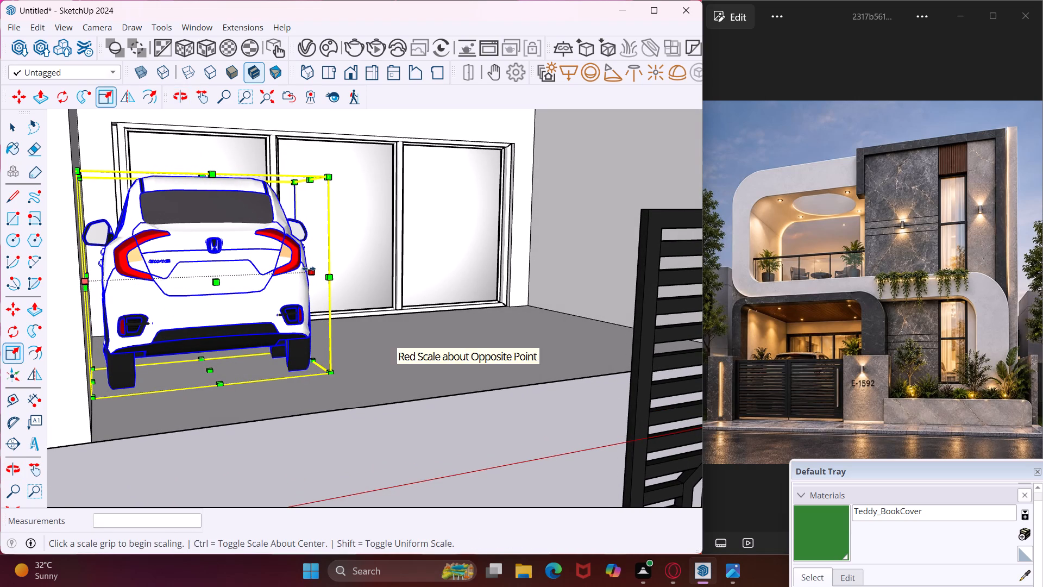
{"action": "left_click", "coordinate": [309, 268]}
{"action": "left_click", "coordinate": [377, 257]}
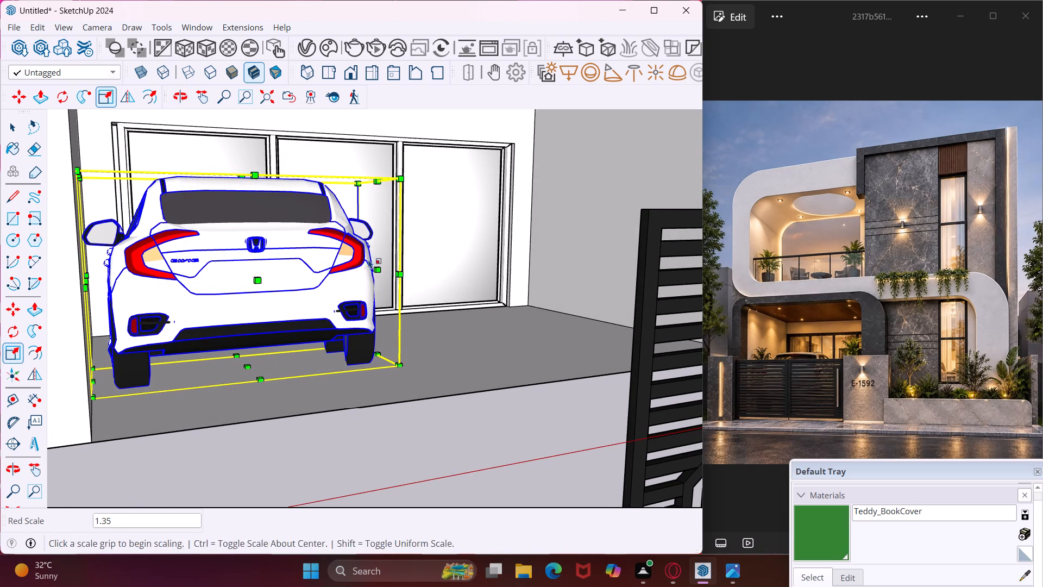
Stretch the car lengthwise along the green axis from its rear end.
{"action": "middle_click_drag", "start_coordinate": [357, 263], "coordinate": [168, 383]}
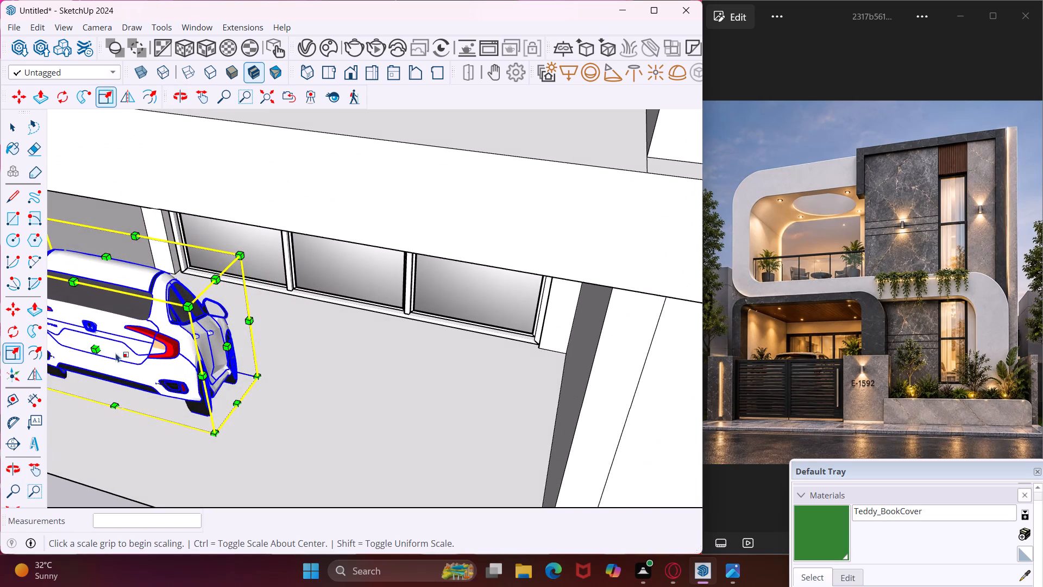
{"action": "left_click", "coordinate": [94, 352]}
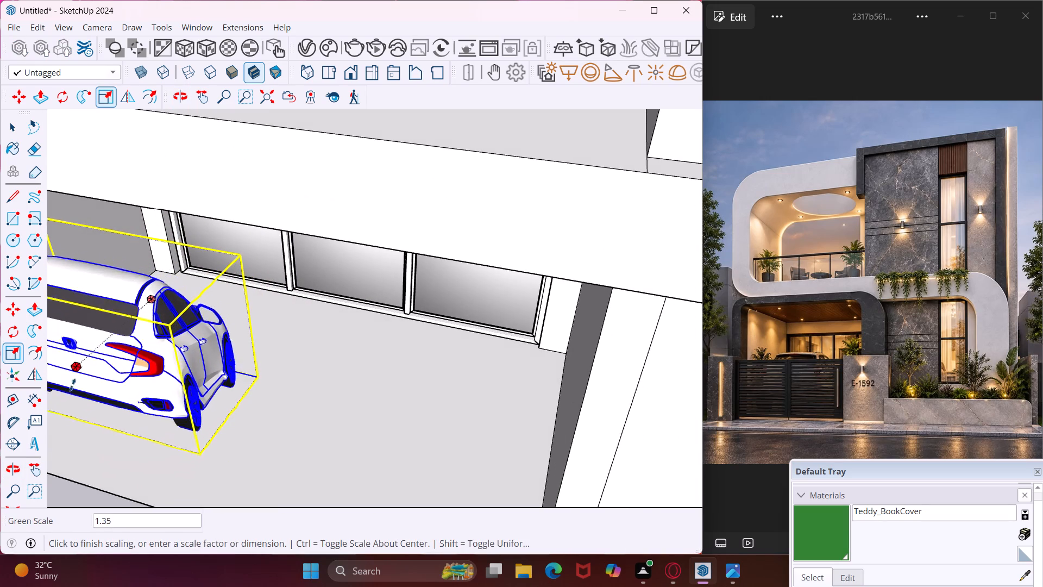
{"action": "left_click", "coordinate": [68, 429]}
Extend the car lengthwise from its front end, finishing with a green-axis scale of about 1.12.
{"action": "middle_click_drag", "start_coordinate": [174, 342], "coordinate": [111, 364]}
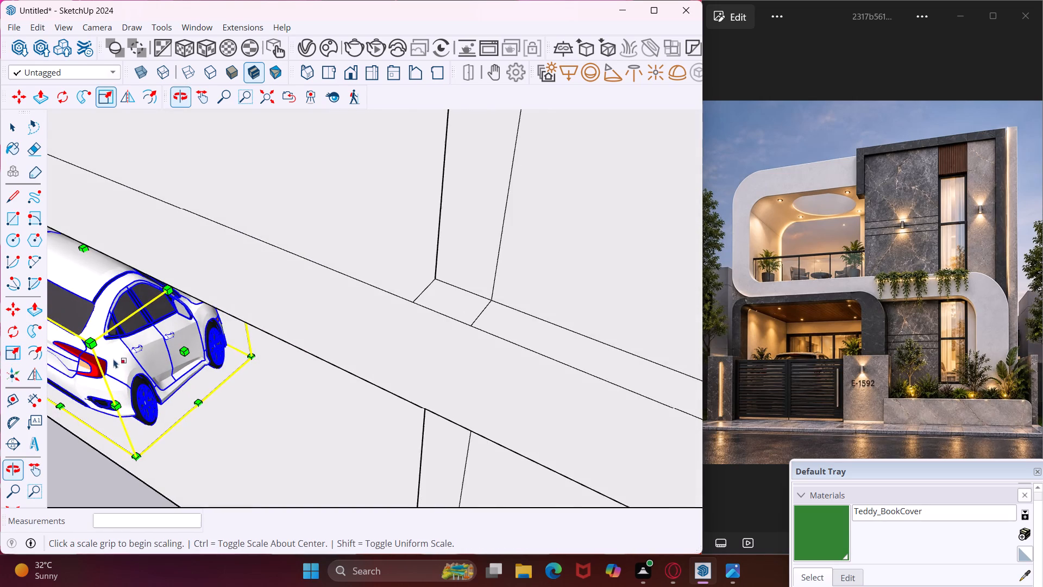
{"action": "scroll", "coordinate": [160, 280], "scroll_direction": "up", "scroll_amount": 10}
{"action": "middle_click_drag", "start_coordinate": [160, 280], "coordinate": [199, 246]}
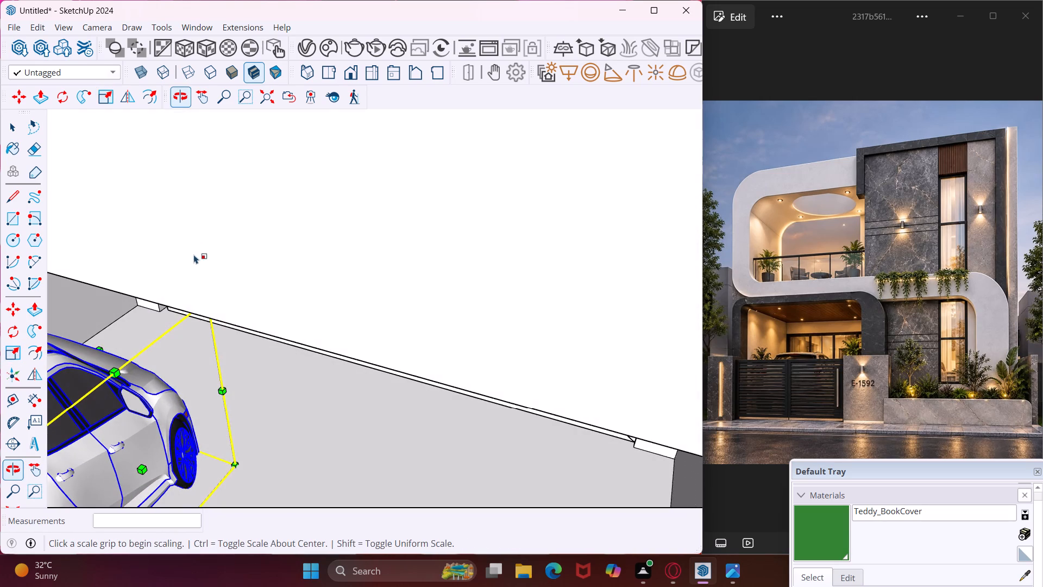
{"action": "left_click", "coordinate": [97, 348]}
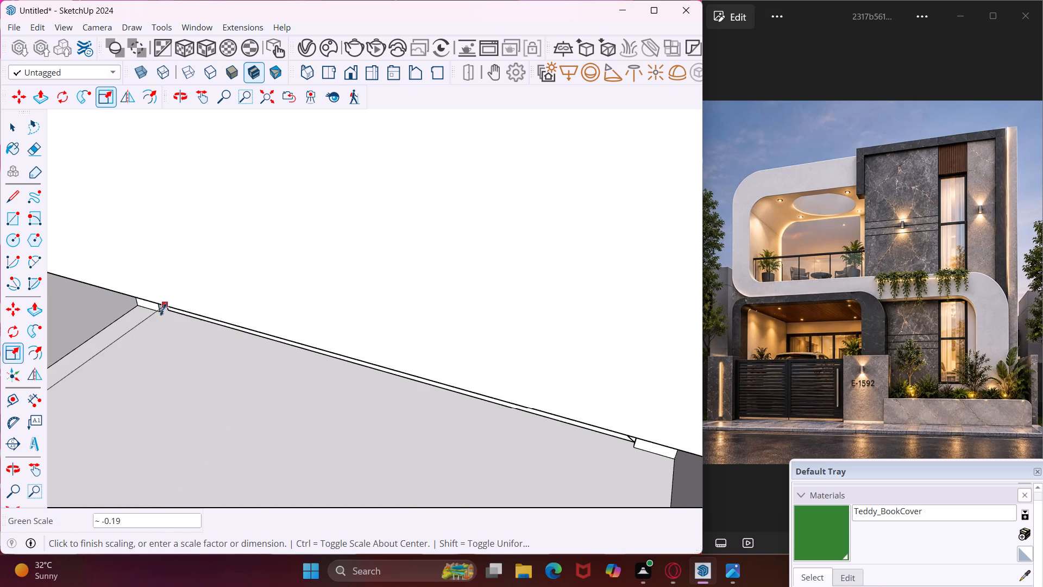
{"action": "left_click", "coordinate": [161, 319]}
{"action": "middle_click_drag", "start_coordinate": [161, 319], "coordinate": [244, 300]}
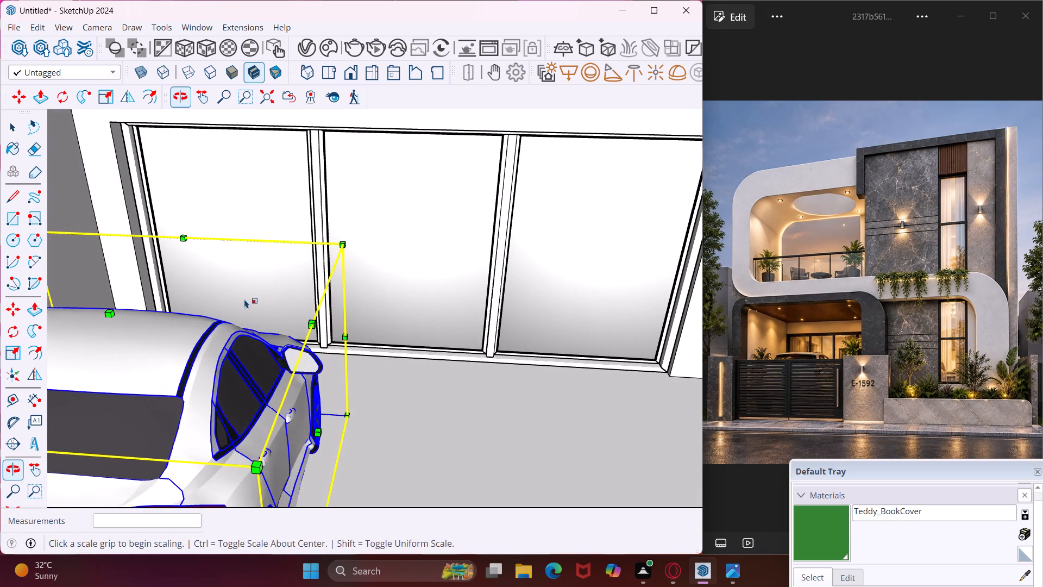
{"action": "scroll", "coordinate": [244, 299], "scroll_direction": "down", "scroll_amount": 8}
{"action": "middle_click_drag", "start_coordinate": [243, 342], "coordinate": [123, 383]}
{"action": "scroll", "coordinate": [267, 310], "scroll_direction": "up", "scroll_amount": 11}
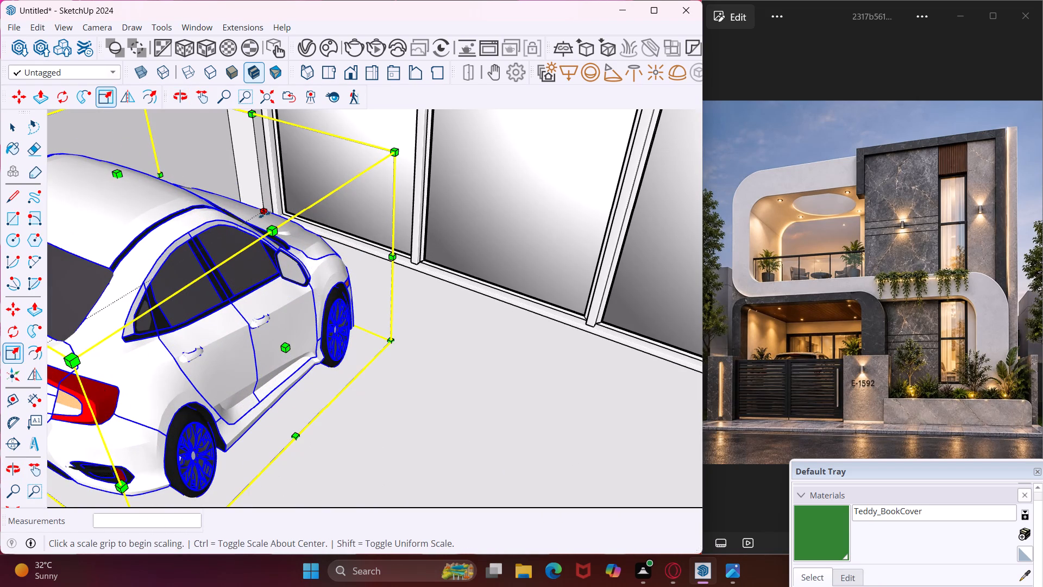
{"action": "left_click", "coordinate": [265, 215]}
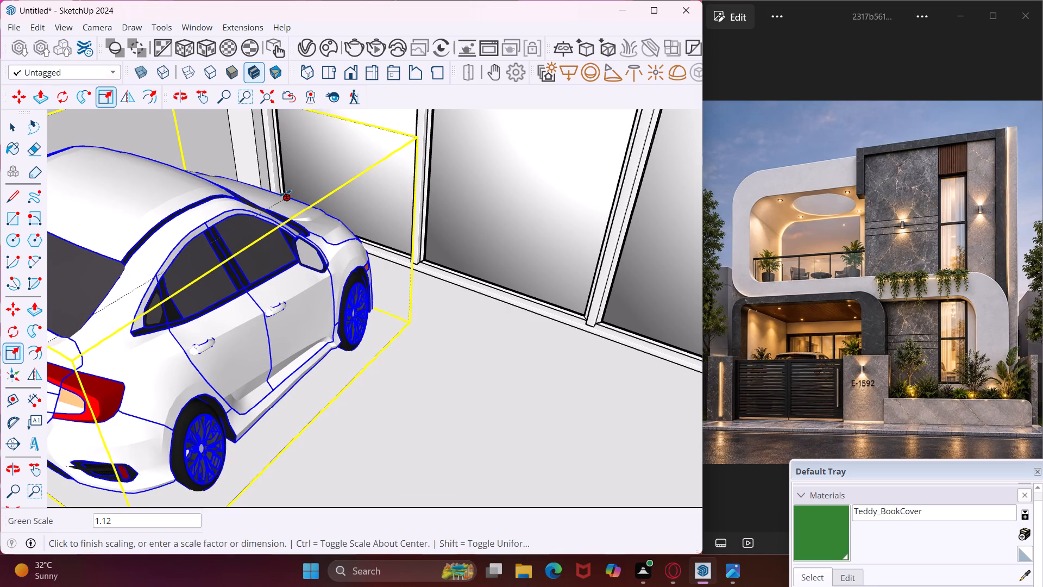
{"action": "left_click", "coordinate": [286, 192]}
{"action": "middle_click_drag", "start_coordinate": [275, 248], "coordinate": [420, 180]}
{"action": "scroll", "coordinate": [418, 179], "scroll_direction": "down", "scroll_amount": 7}
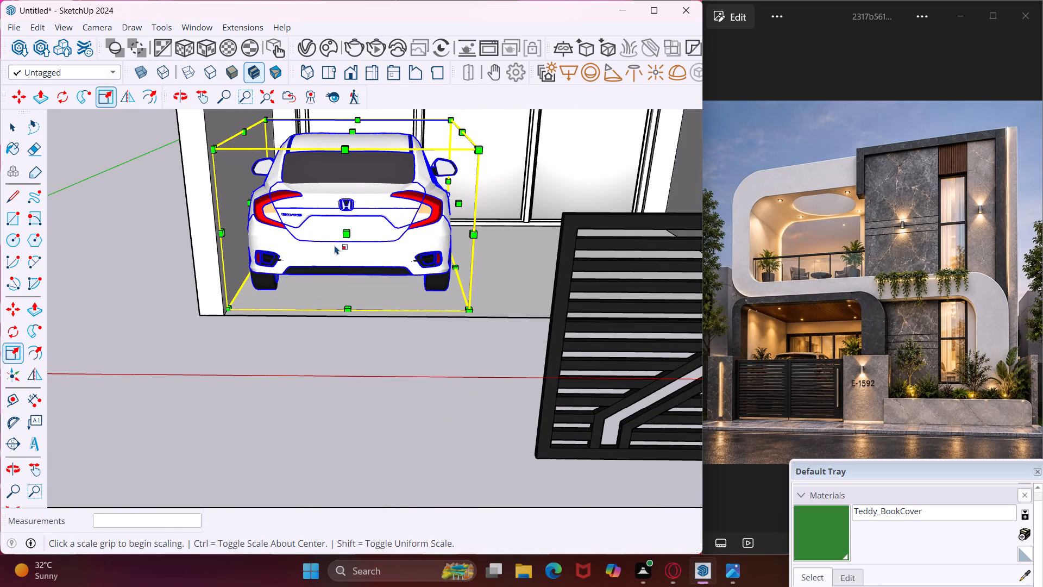
{"action": "key", "text": "Escape"}
{"action": "key", "text": "space"}
Move the resized car about 1' 11 1/4" sideways in the garage, away from the side wall.
{"action": "middle_click_drag", "start_coordinate": [372, 241], "coordinate": [323, 270]}
{"action": "left_click", "coordinate": [351, 279]}
{"action": "key", "text": "m"}
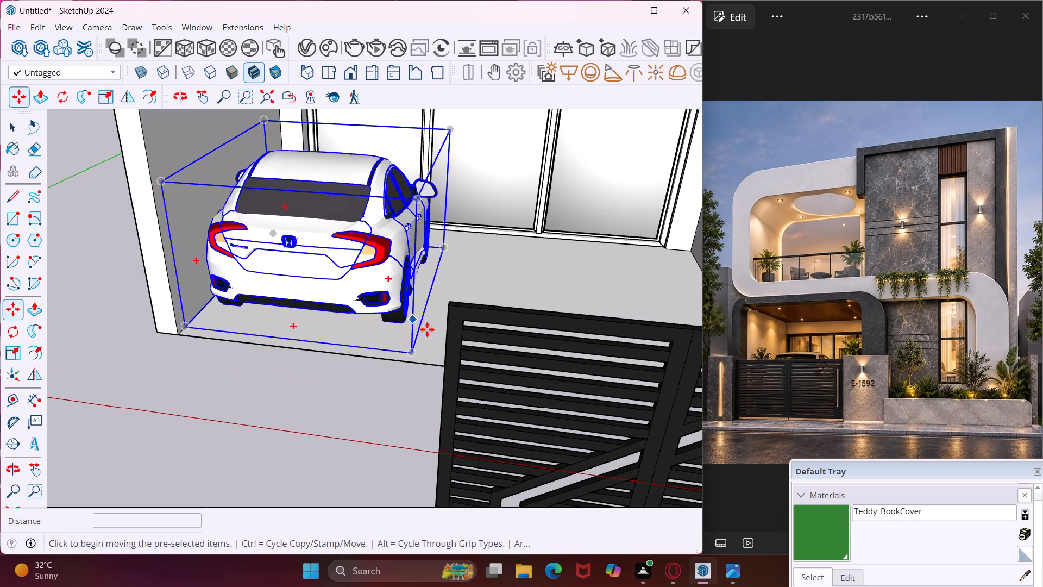
{"action": "left_click", "coordinate": [429, 328]}
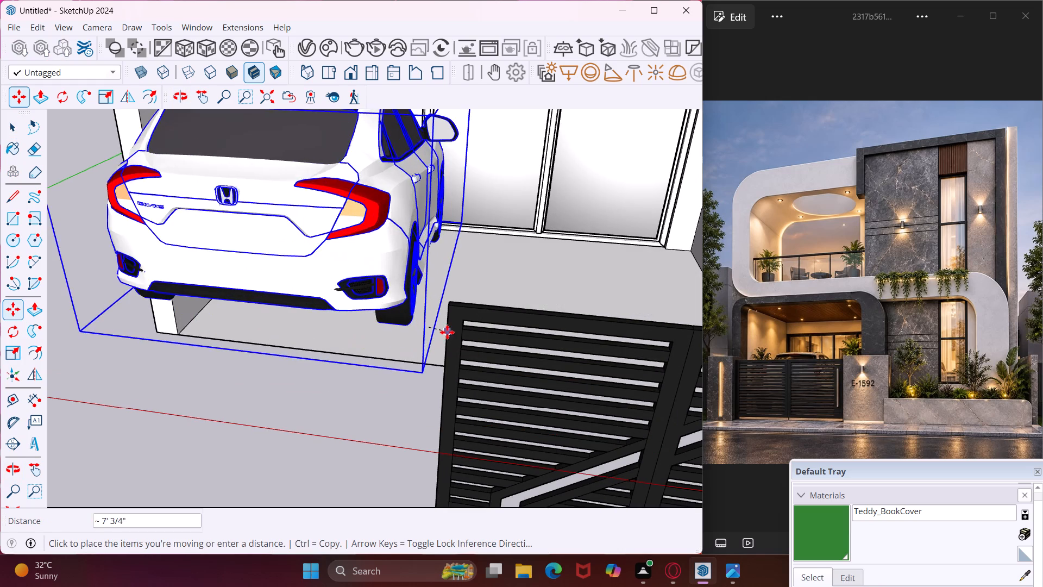
{"action": "middle_click_drag", "start_coordinate": [458, 326], "coordinate": [342, 364]}
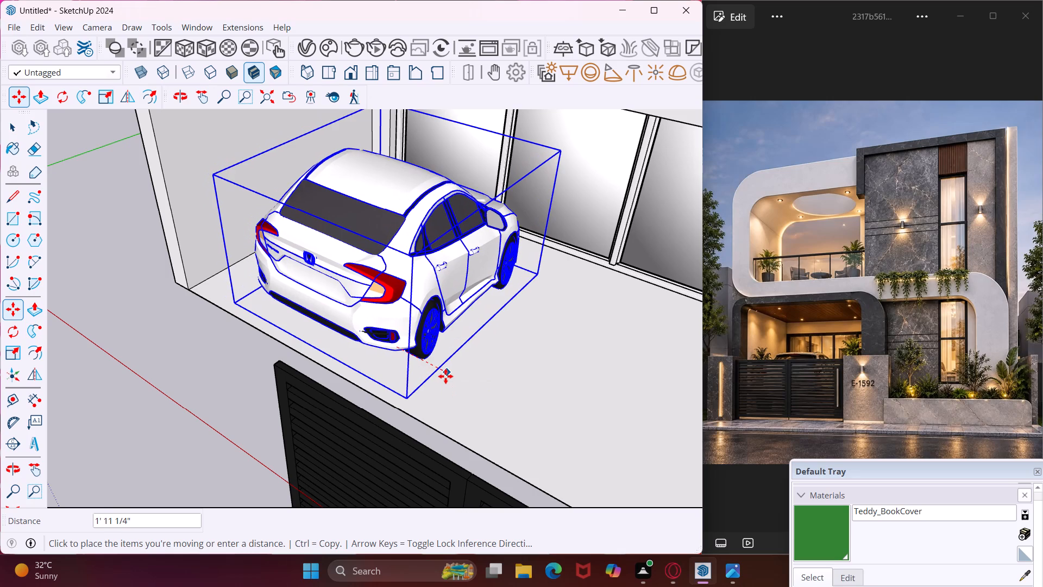
{"action": "left_click", "coordinate": [445, 376]}
{"action": "key", "text": "Escape"}
{"action": "key", "text": "space"}
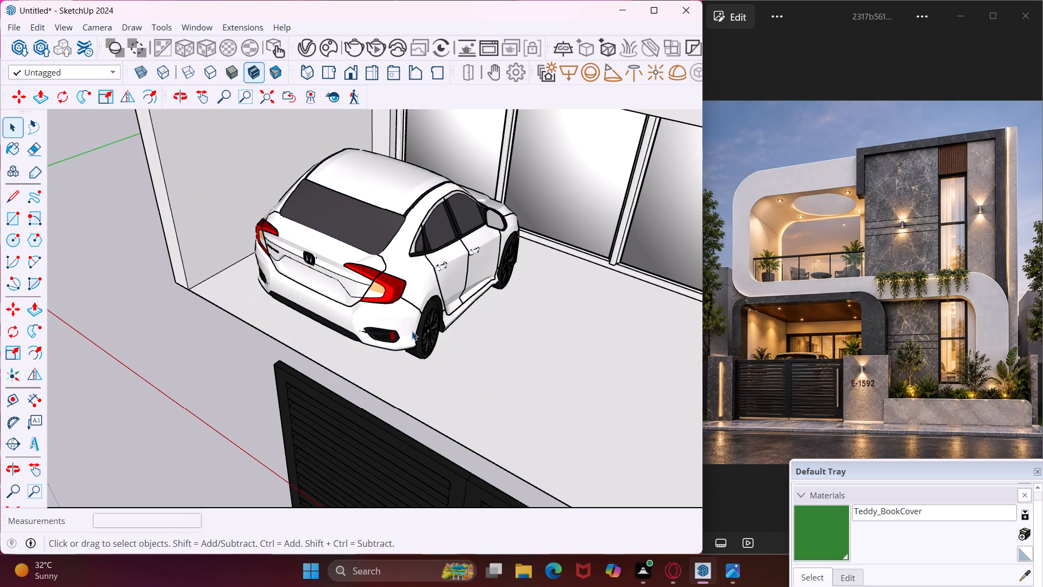
Inspect the car's size, wheels and placement in the garage from several angles.
{"action": "left_click", "coordinate": [412, 331]}
{"action": "scroll", "coordinate": [412, 331], "scroll_direction": "up", "scroll_amount": 4}
{"action": "middle_click_drag", "start_coordinate": [412, 331], "coordinate": [317, 327]}
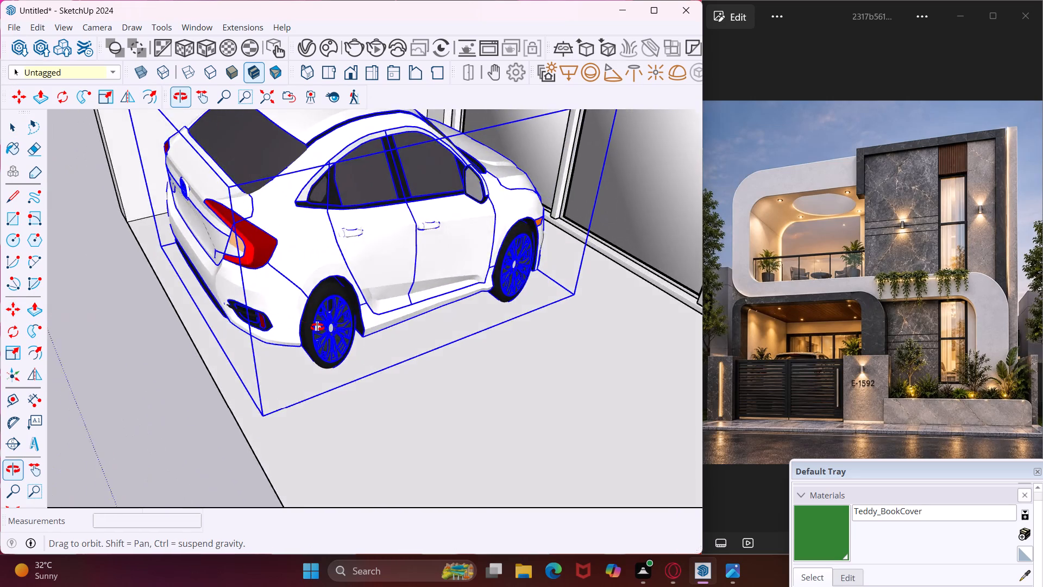
{"action": "middle_click_drag", "start_coordinate": [317, 327], "coordinate": [323, 317]}
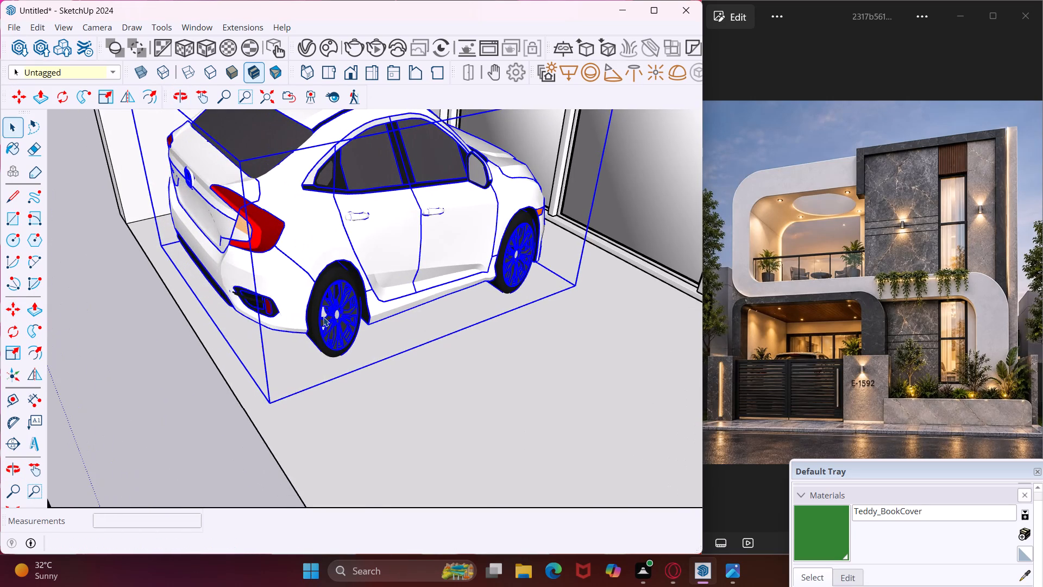
{"action": "scroll", "coordinate": [323, 317], "scroll_direction": "down", "scroll_amount": 5}
{"action": "middle_click_drag", "start_coordinate": [323, 317], "coordinate": [456, 288]}
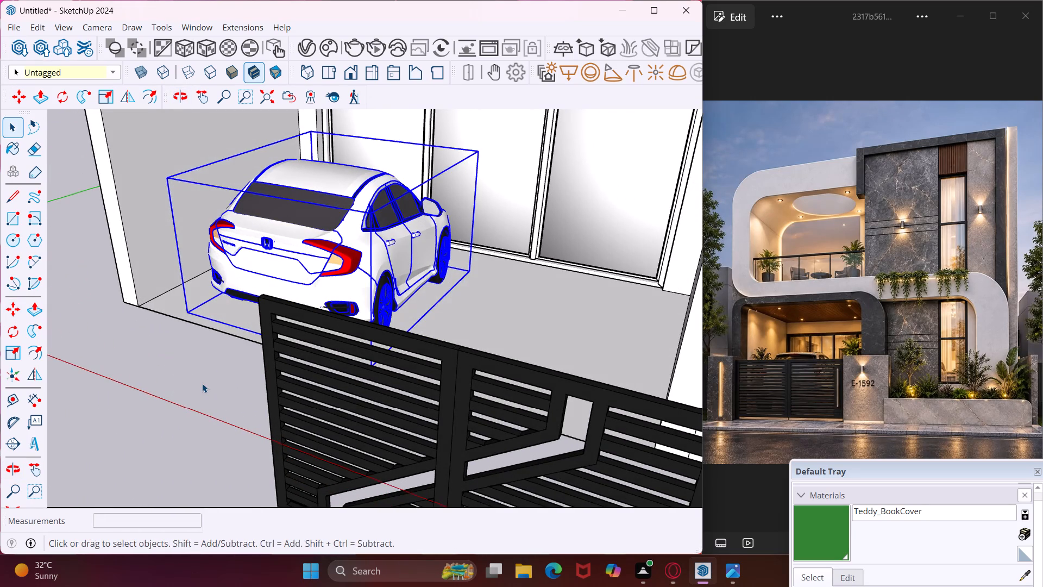
{"action": "left_click", "coordinate": [202, 383]}
{"action": "middle_click_drag", "start_coordinate": [202, 383], "coordinate": [293, 382]}
{"action": "scroll", "coordinate": [239, 362], "scroll_direction": "down", "scroll_amount": 2}
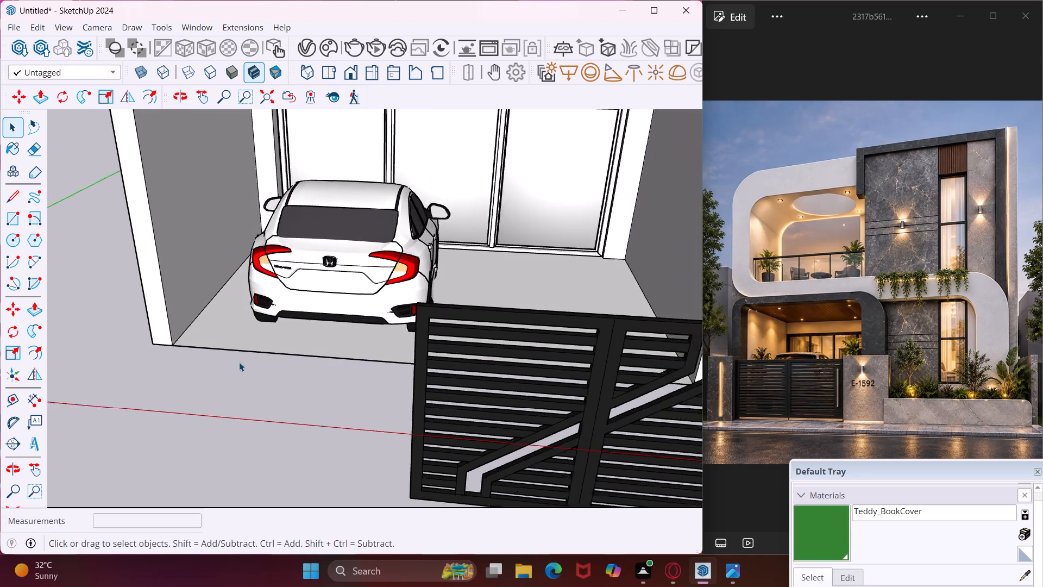
{"action": "scroll", "coordinate": [239, 362], "scroll_direction": "down", "scroll_amount": 2}
{"action": "middle_click_drag", "start_coordinate": [225, 353], "coordinate": [243, 339]}
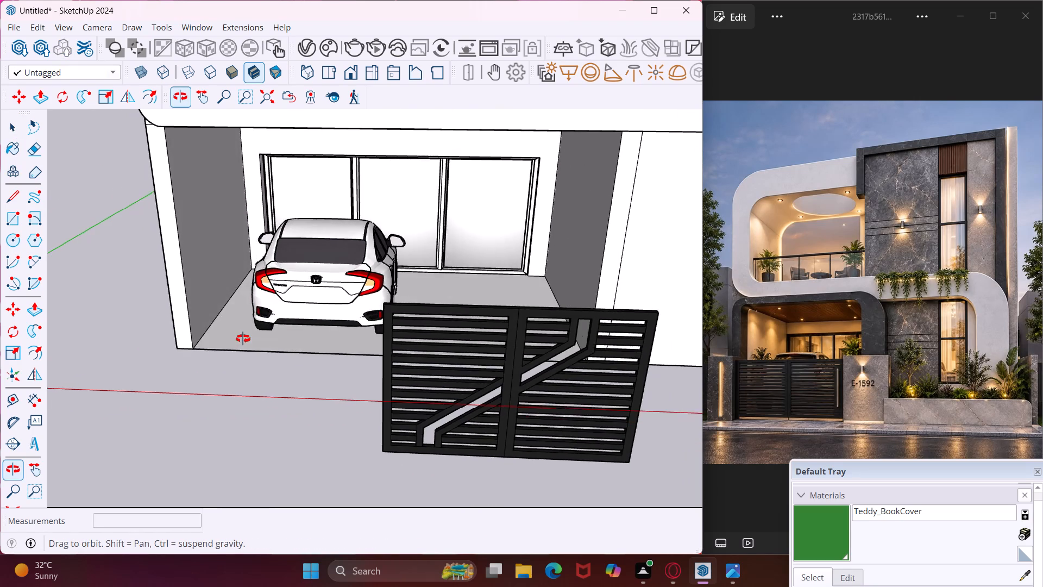
{"action": "middle_click_drag", "start_coordinate": [243, 339], "coordinate": [289, 326]}
Move the black slatted gate about 26' out to the open ground beside the house, clear of the garage.
{"action": "left_click", "coordinate": [431, 386]}
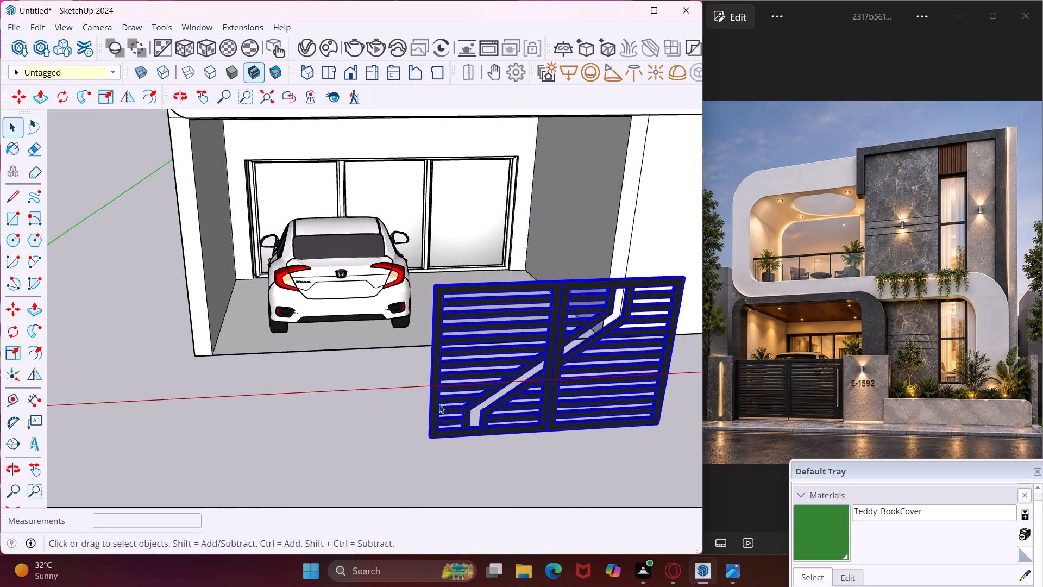
{"action": "key", "text": "m"}
{"action": "left_click", "coordinate": [429, 439]}
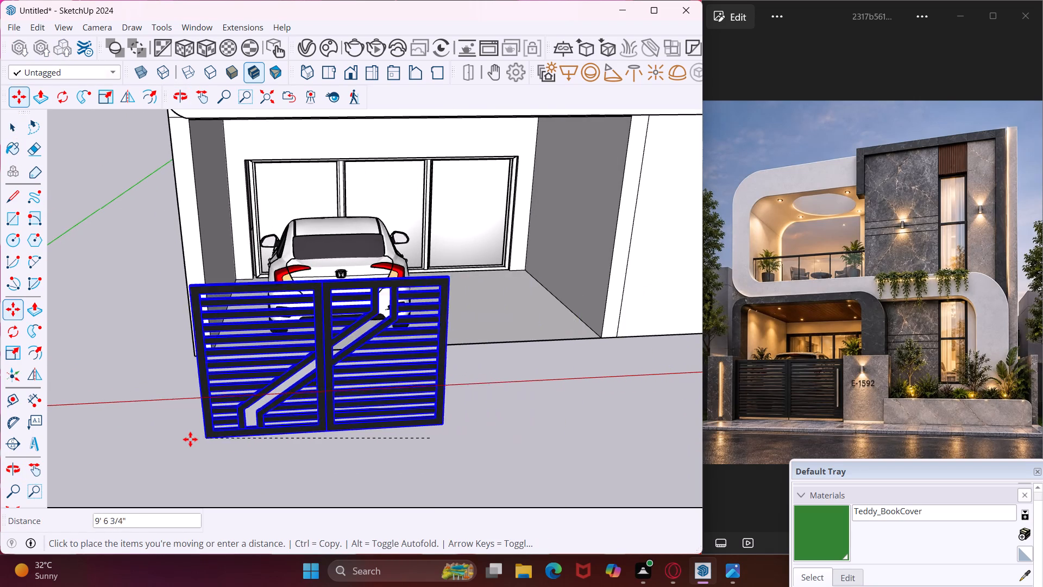
{"action": "scroll", "coordinate": [190, 439], "scroll_direction": "down", "scroll_amount": 10}
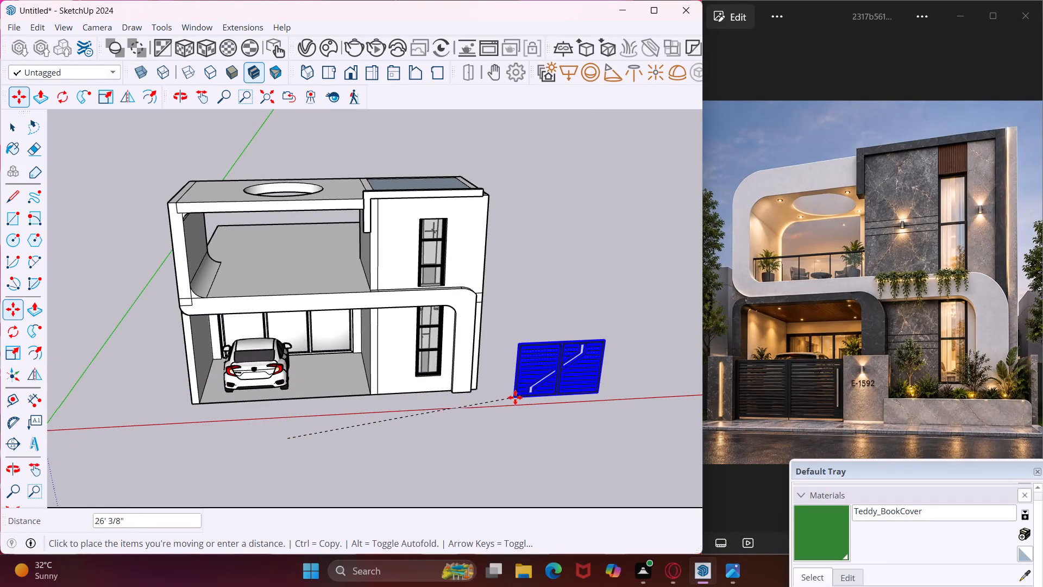
{"action": "left_click", "coordinate": [516, 395]}
{"action": "key", "text": "Escape"}
{"action": "key", "text": "space"}
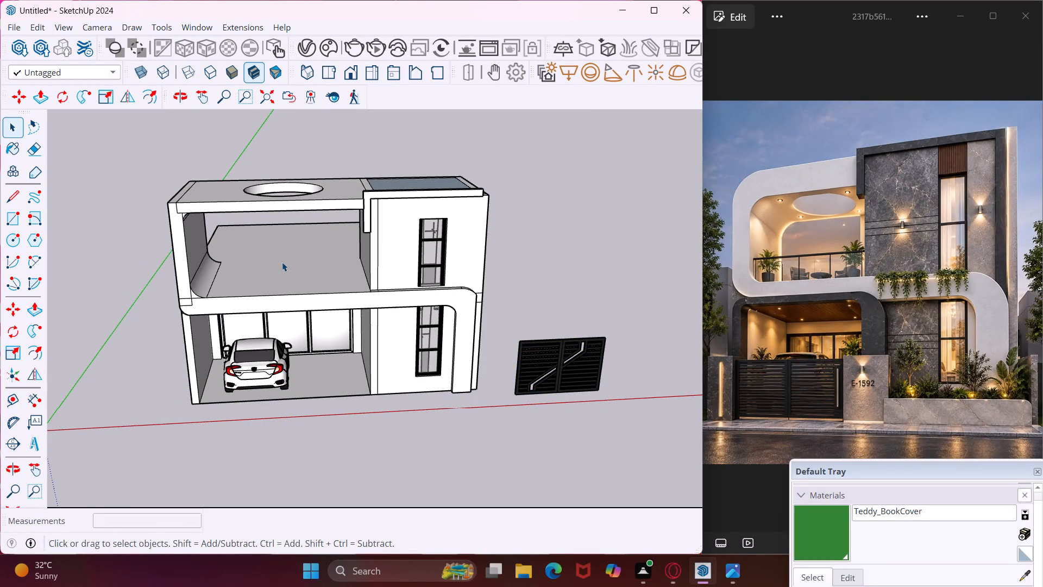
Open the Chaos Cosmos Browser and clear the curtain search from its downloaded assets.
{"action": "middle_click_drag", "start_coordinate": [282, 262], "coordinate": [318, 185]}
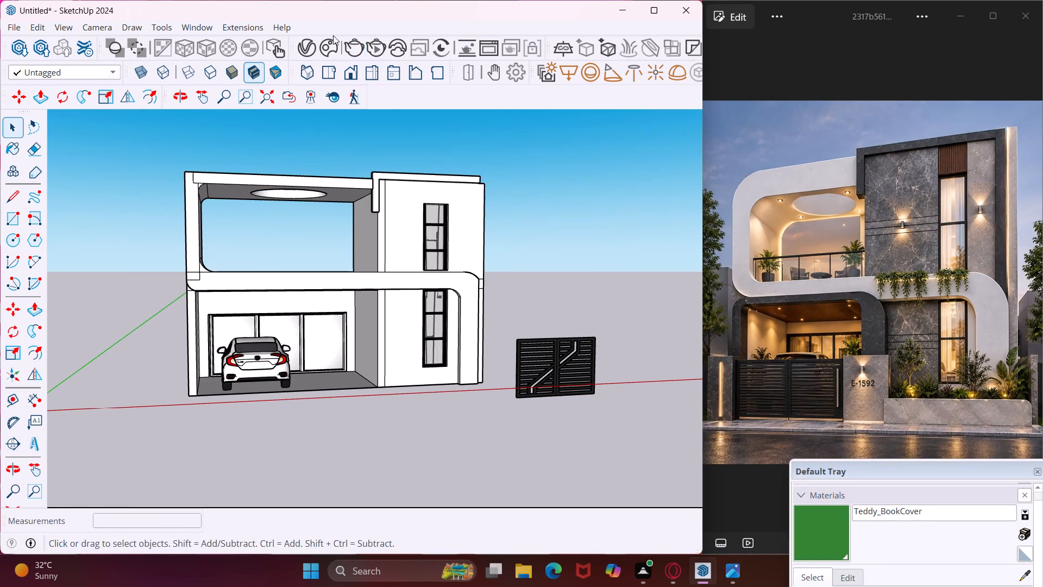
{"action": "left_click", "coordinate": [328, 43]}
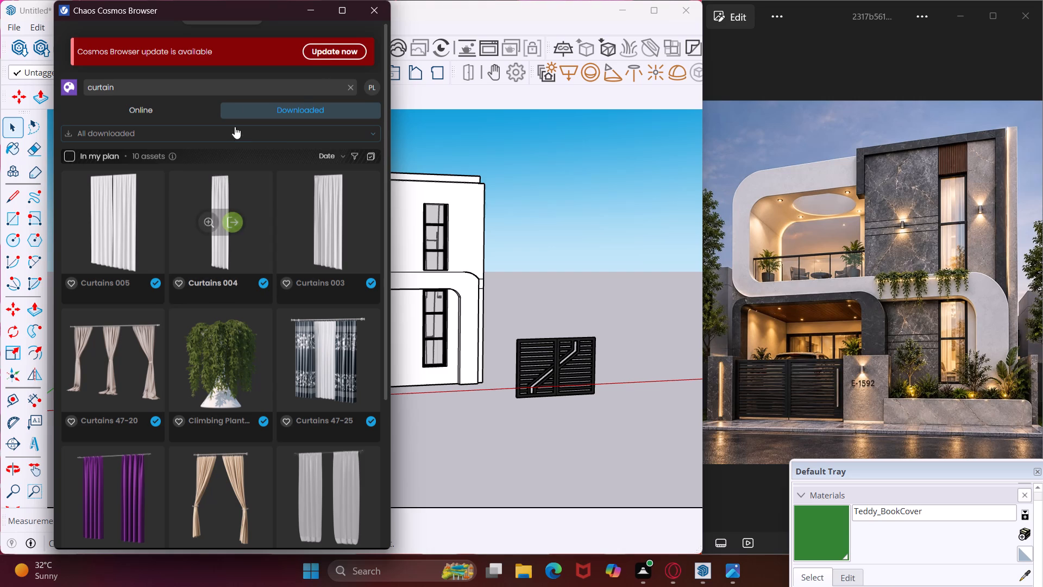
{"action": "left_click", "coordinate": [236, 83]}
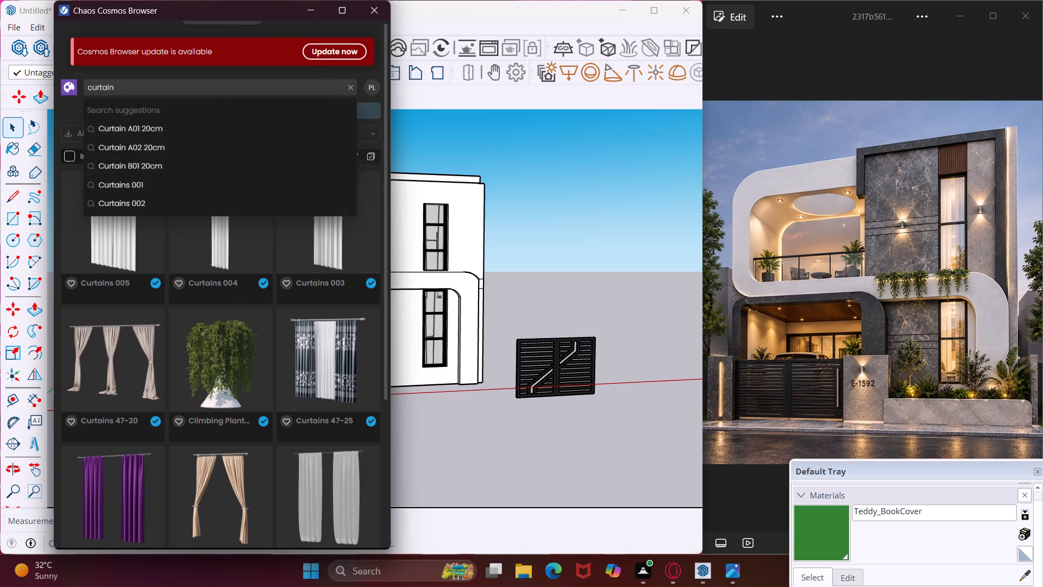
{"action": "key", "text": "BackSpace"}
{"action": "key", "text": "BackSpace"}
{"action": "key", "text": "BackSpace"}
{"action": "key", "text": "BackSpace"}
{"action": "key", "text": "BackSpace"}
{"action": "key", "text": "BackSpace"}
{"action": "key", "text": "BackSpace"}
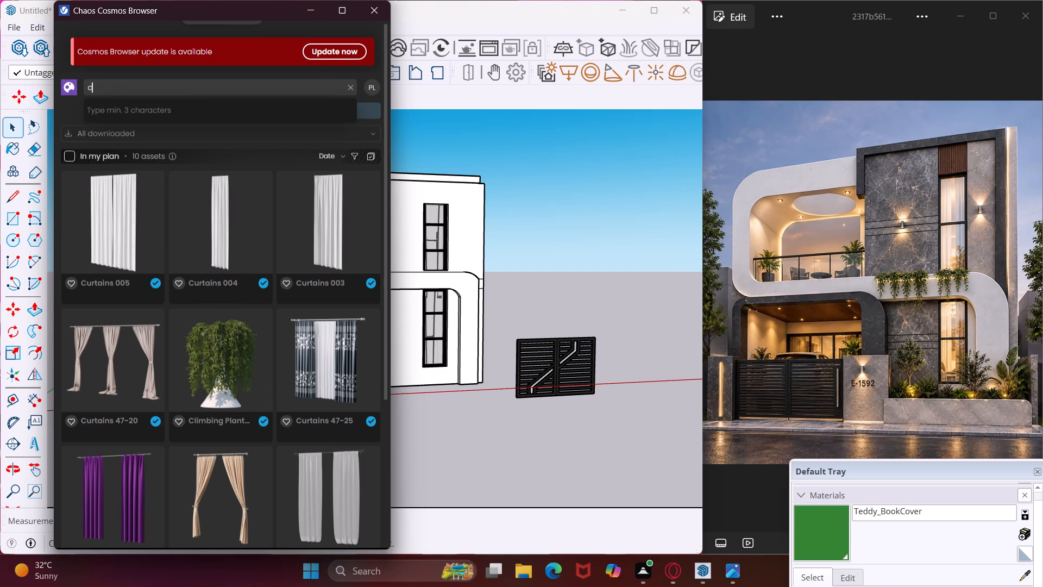
{"action": "left_click", "coordinate": [398, 125]}
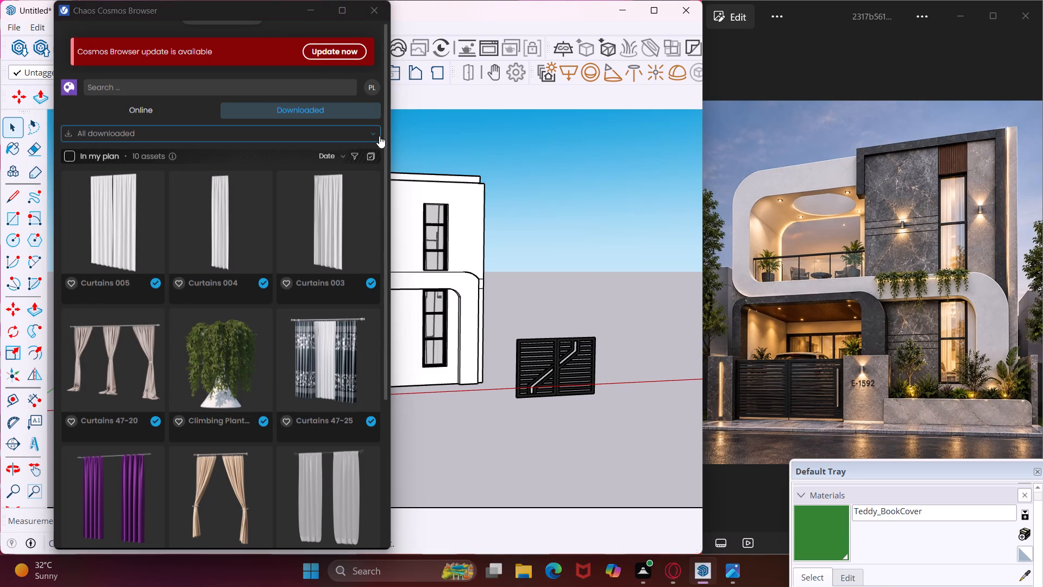
Filter the downloaded assets to the Furniture category of 3D Models.
{"action": "left_click", "coordinate": [376, 135]}
{"action": "left_click", "coordinate": [179, 164]}
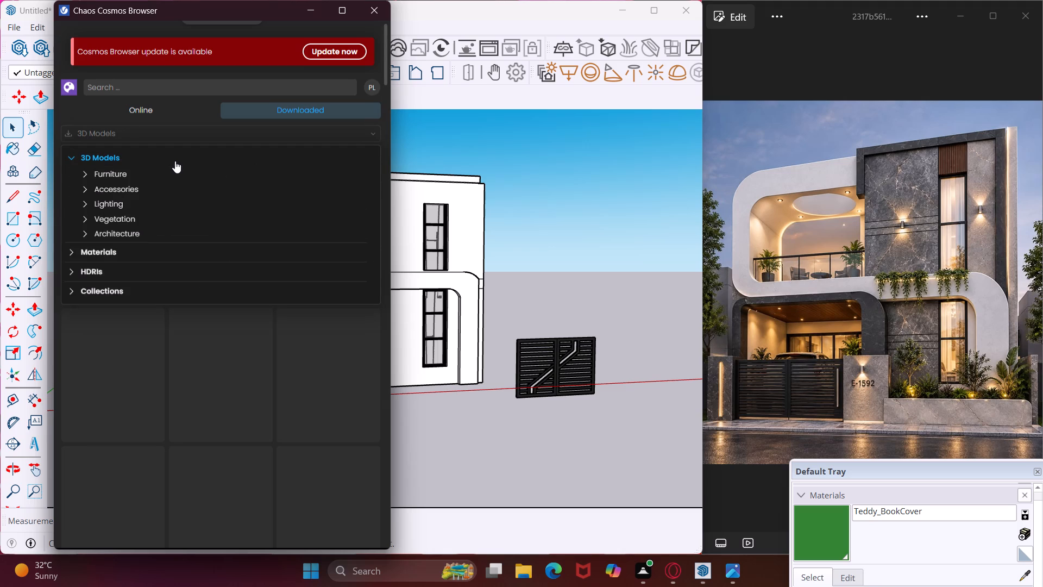
{"action": "left_click", "coordinate": [152, 181]}
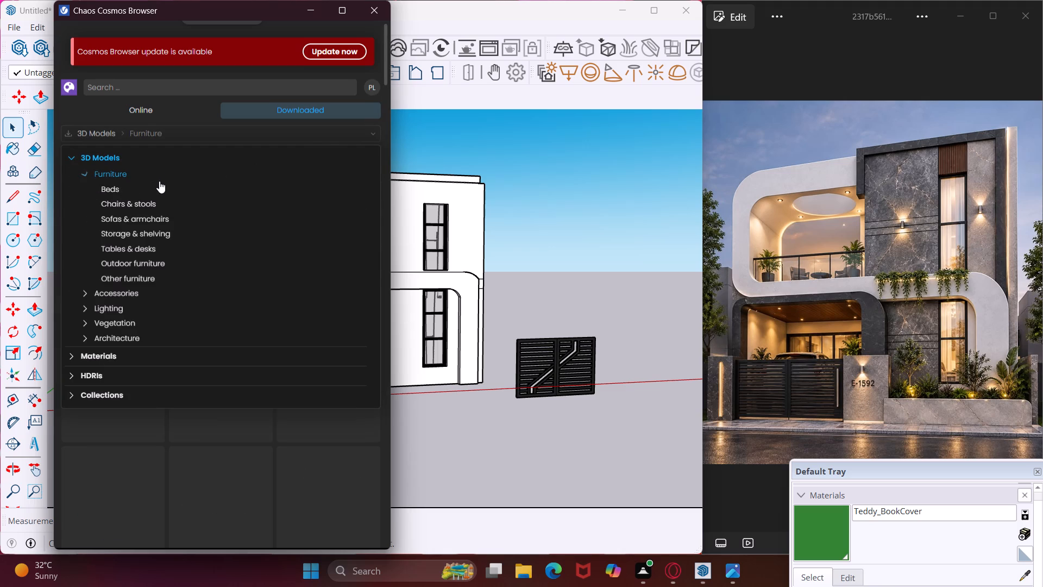
{"action": "left_click", "coordinate": [293, 461]}
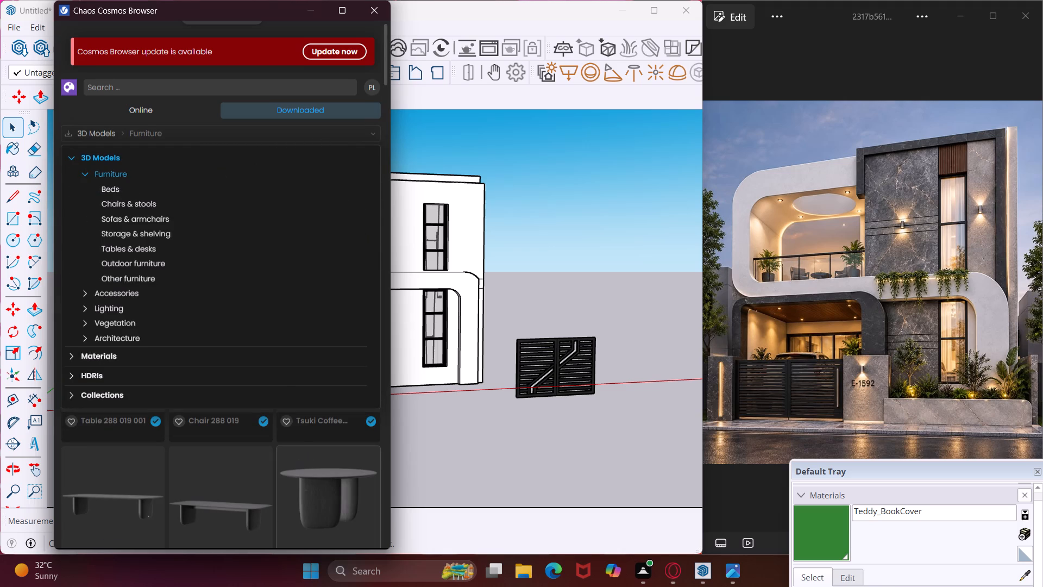
Import the Tsuki Coffee table from the downloaded furniture and place one on the middle of the upper balcony floor.
{"action": "scroll", "coordinate": [243, 290], "scroll_direction": "down", "scroll_amount": 3}
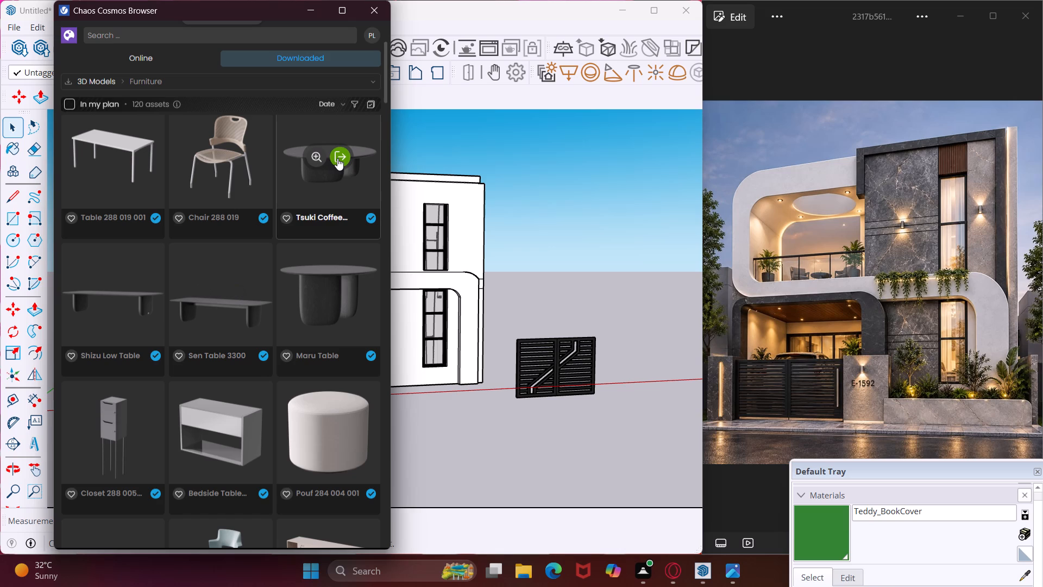
{"action": "left_click", "coordinate": [337, 158]}
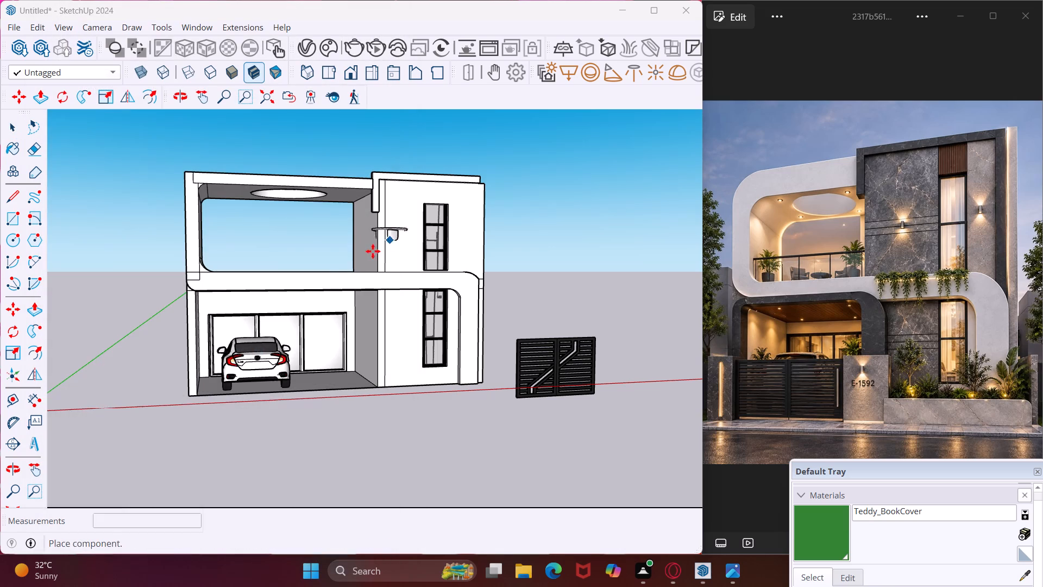
{"action": "middle_click_drag", "start_coordinate": [339, 254], "coordinate": [392, 376]}
{"action": "scroll", "coordinate": [300, 302], "scroll_direction": "up", "scroll_amount": 2}
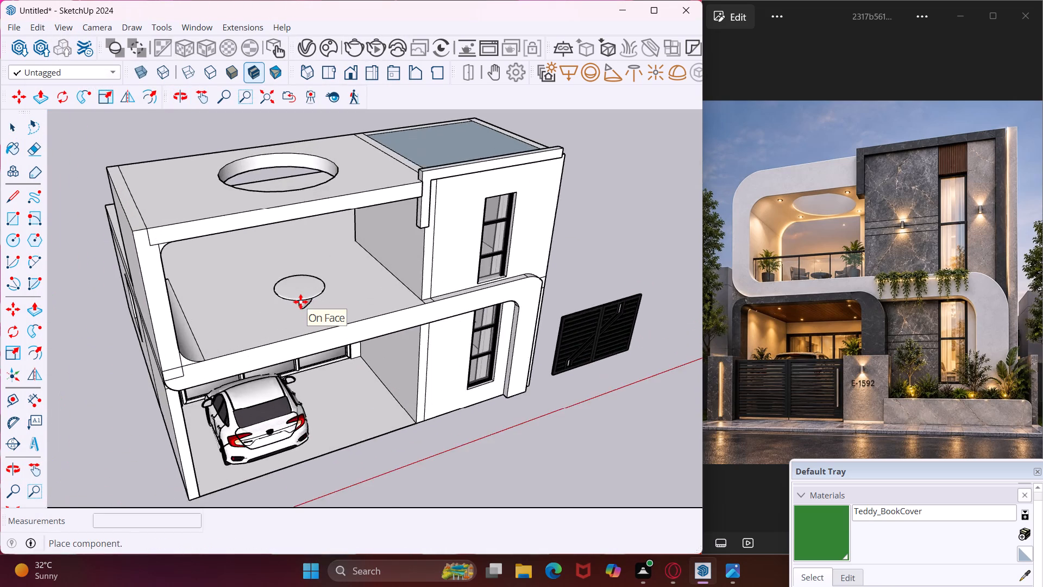
{"action": "scroll", "coordinate": [300, 302], "scroll_direction": "up", "scroll_amount": 8}
{"action": "middle_click_drag", "start_coordinate": [300, 302], "coordinate": [350, 258]}
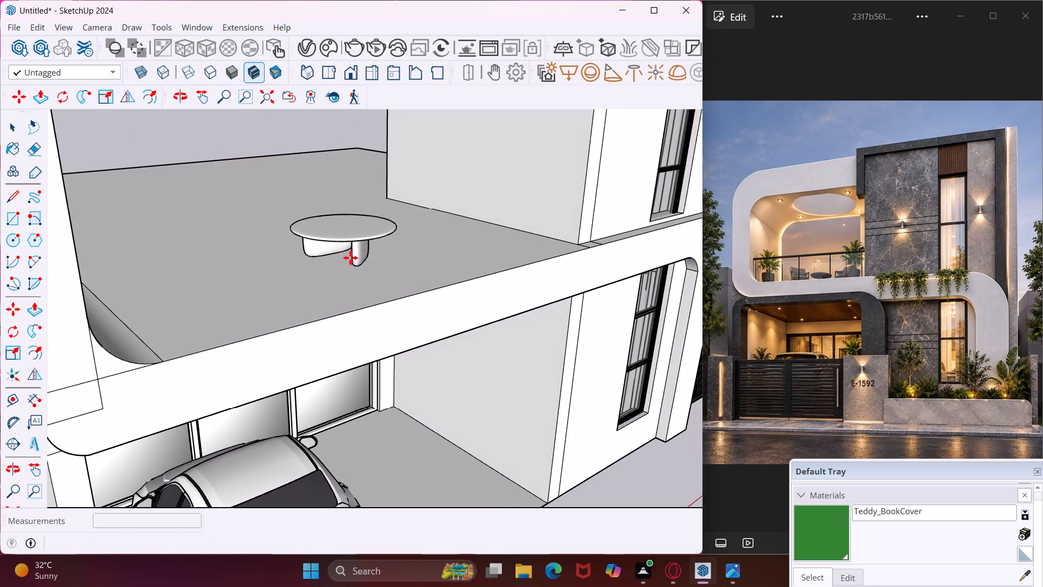
{"action": "middle_click_drag", "start_coordinate": [335, 259], "coordinate": [263, 304]}
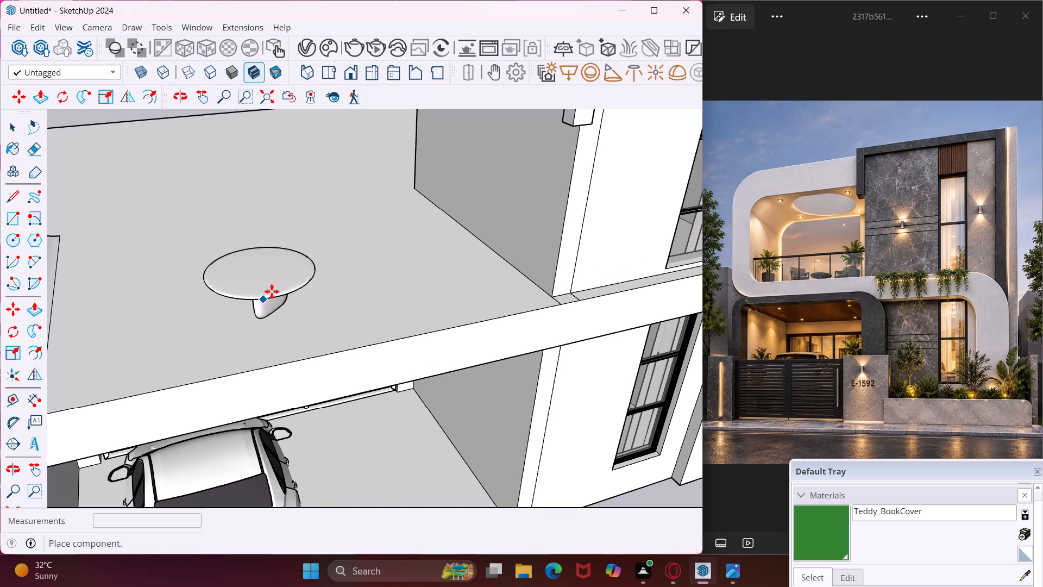
{"action": "left_click", "coordinate": [294, 274]}
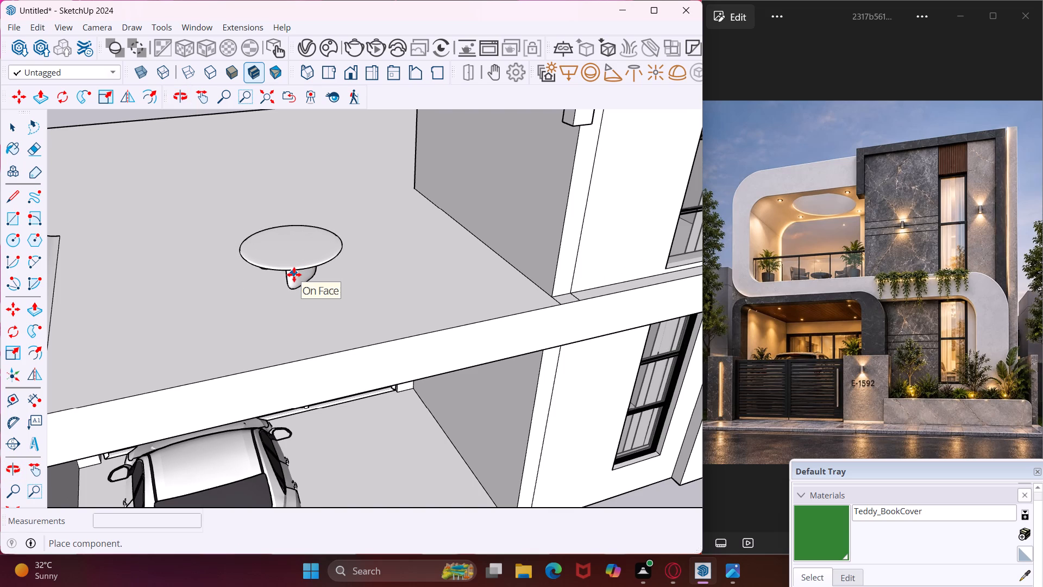
{"action": "key", "text": "Escape"}
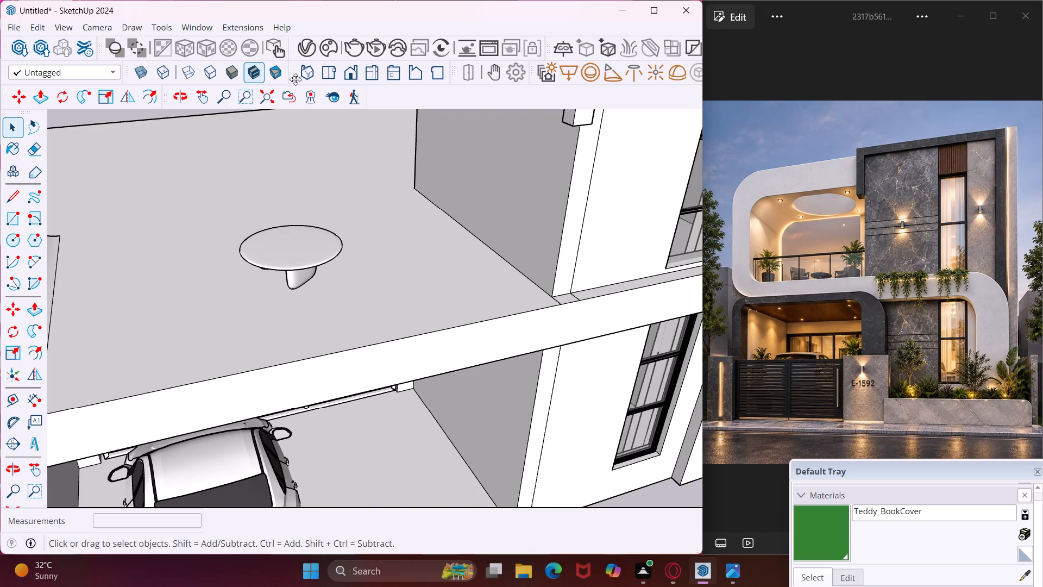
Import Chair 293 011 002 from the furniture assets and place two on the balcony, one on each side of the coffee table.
{"action": "left_click", "coordinate": [326, 48]}
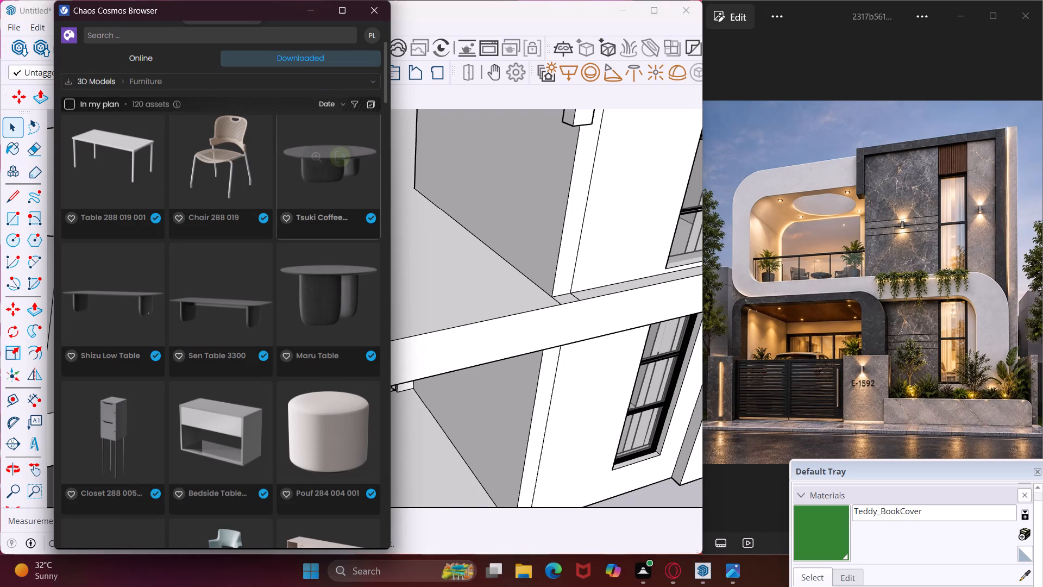
{"action": "scroll", "coordinate": [244, 273], "scroll_direction": "down", "scroll_amount": 3}
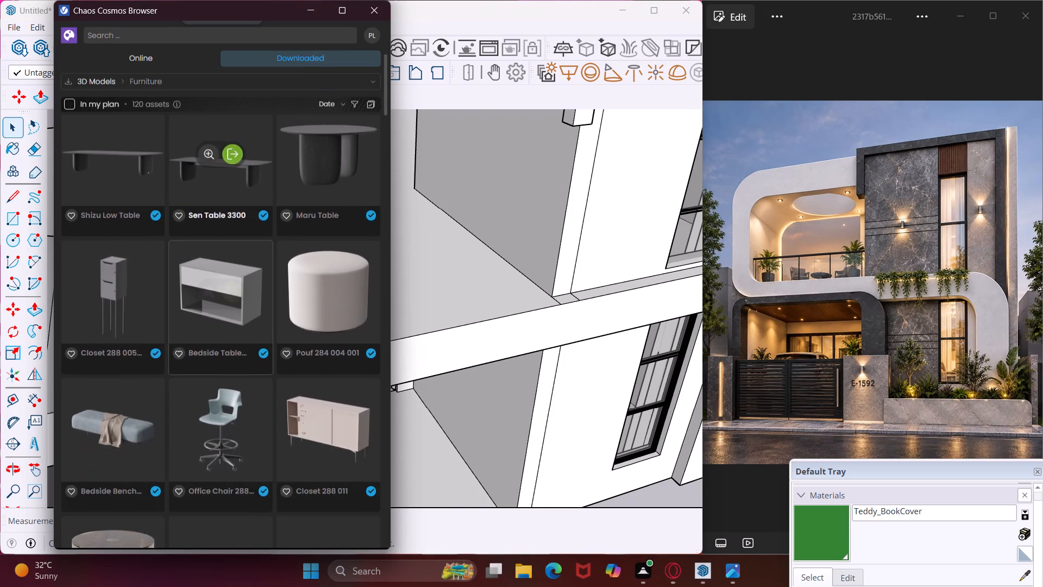
{"action": "scroll", "coordinate": [243, 277], "scroll_direction": "down", "scroll_amount": 4}
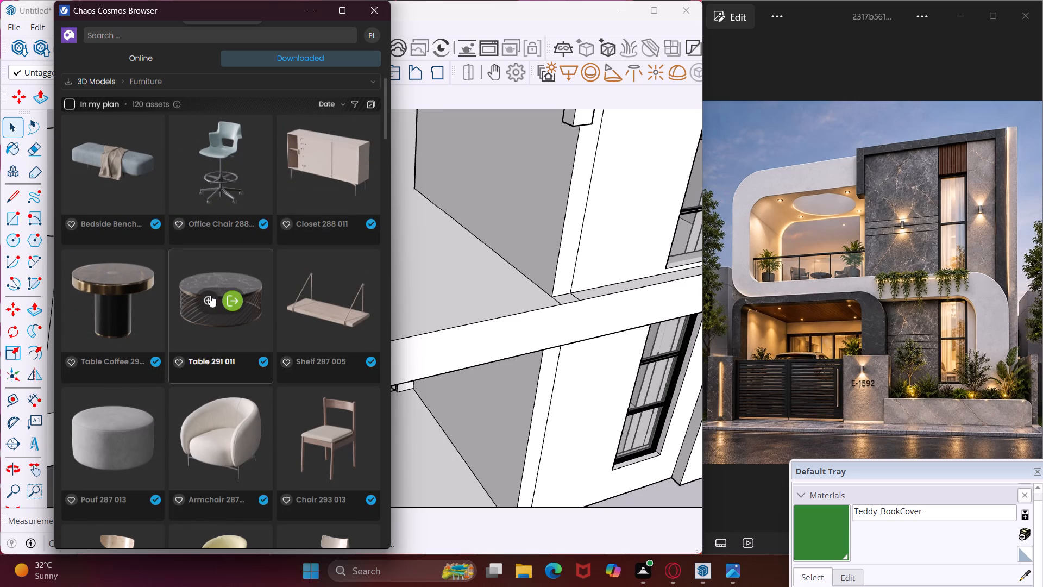
{"action": "scroll", "coordinate": [210, 295], "scroll_direction": "down", "scroll_amount": 4}
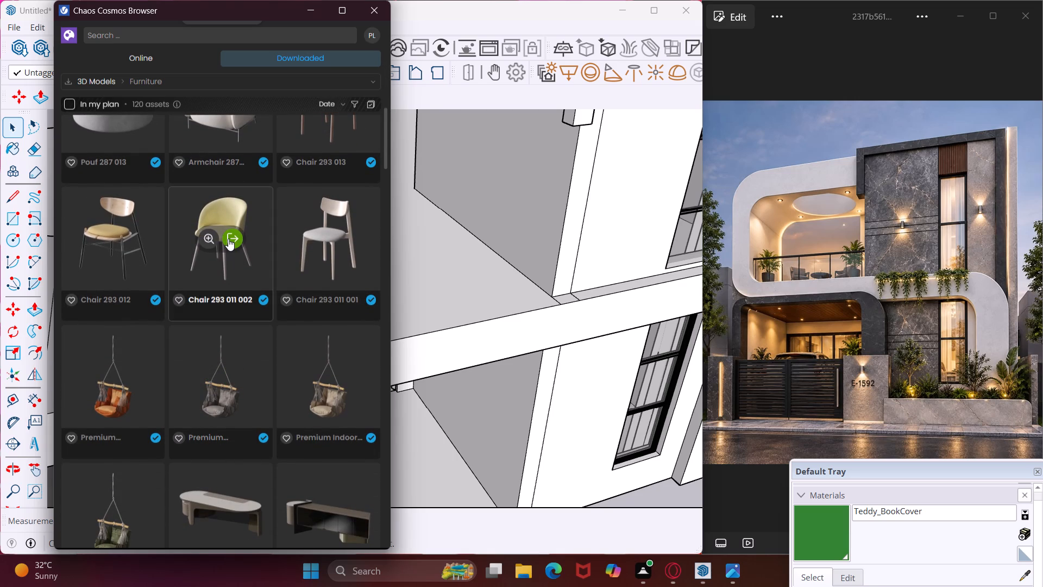
{"action": "left_click", "coordinate": [228, 236]}
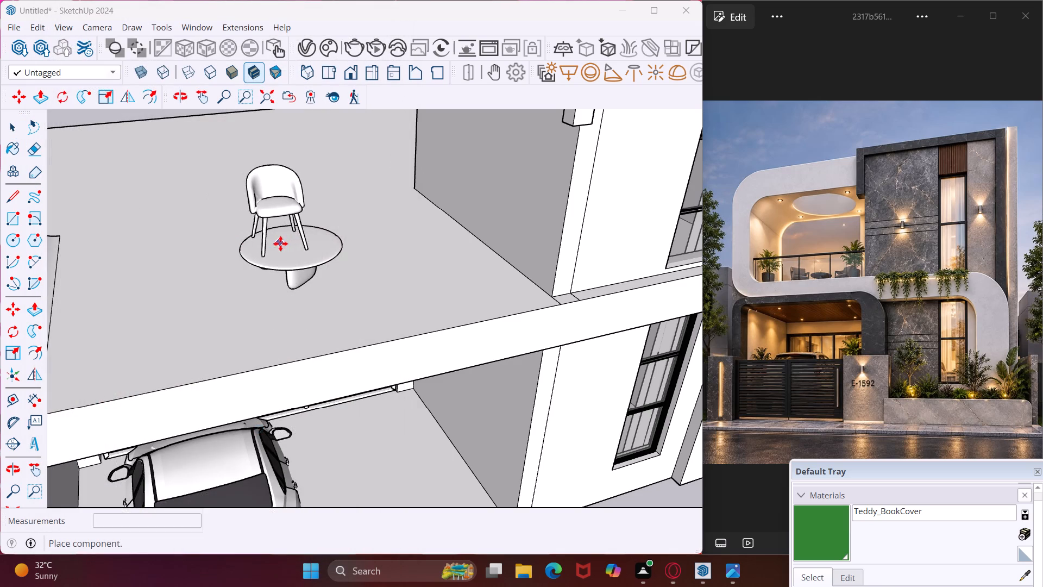
{"action": "left_click", "coordinate": [201, 272]}
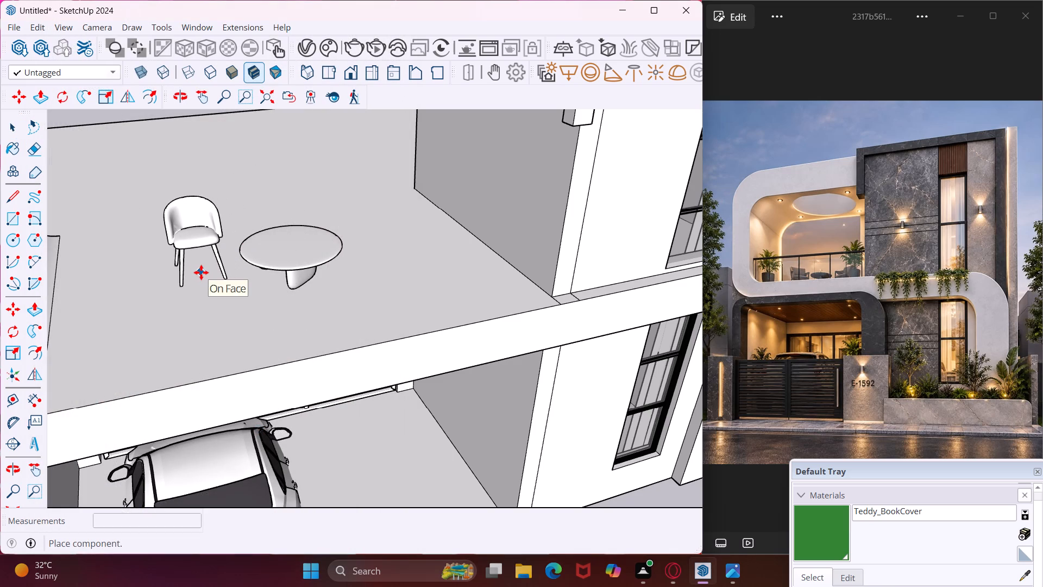
{"action": "left_click", "coordinate": [374, 240]}
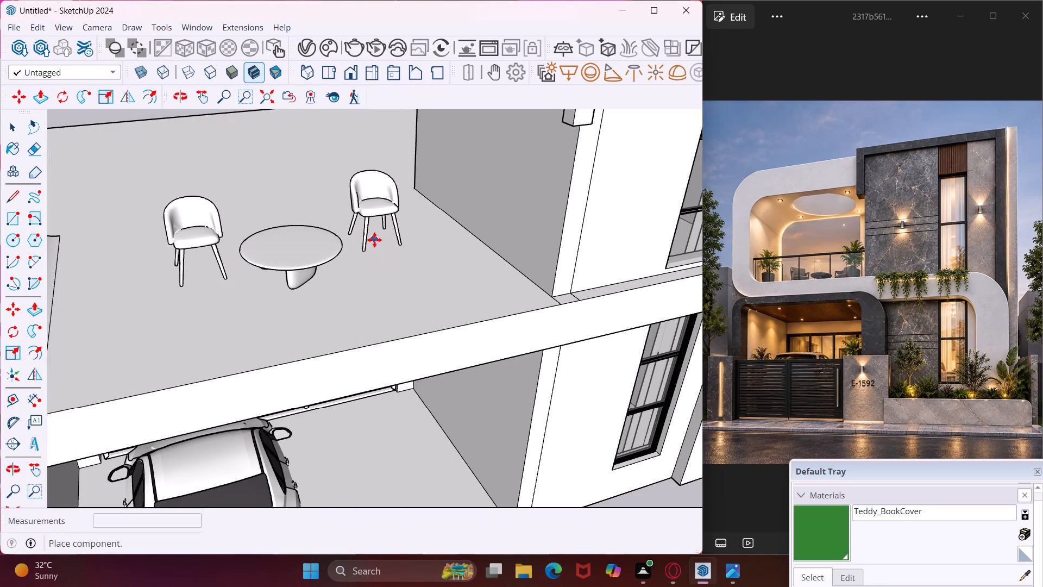
{"action": "key", "text": "Escape"}
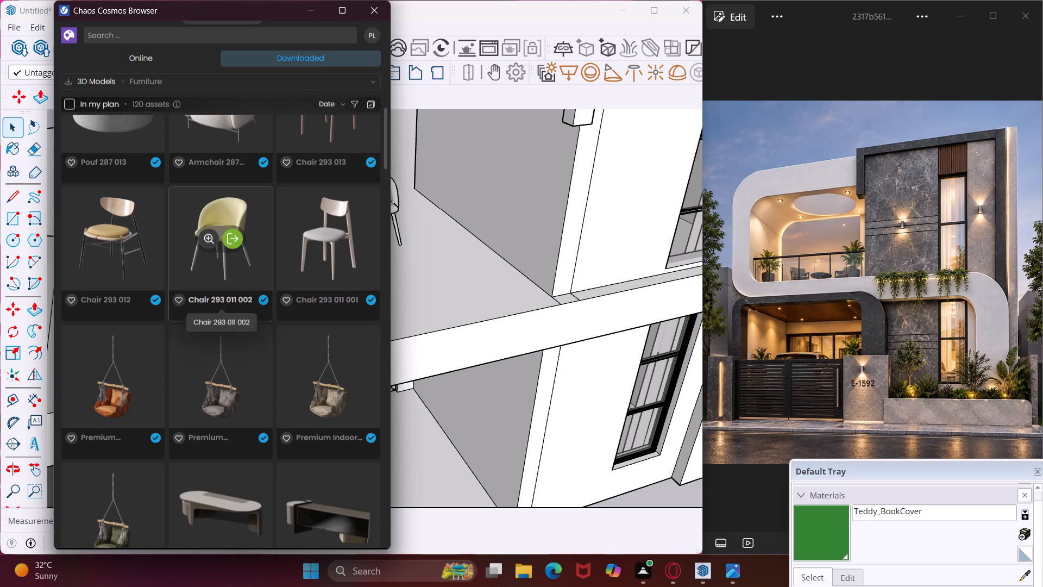
Filter the downloaded Cosmos assets to the Vegetation category of 3D Models.
{"action": "left_click", "coordinate": [294, 81]}
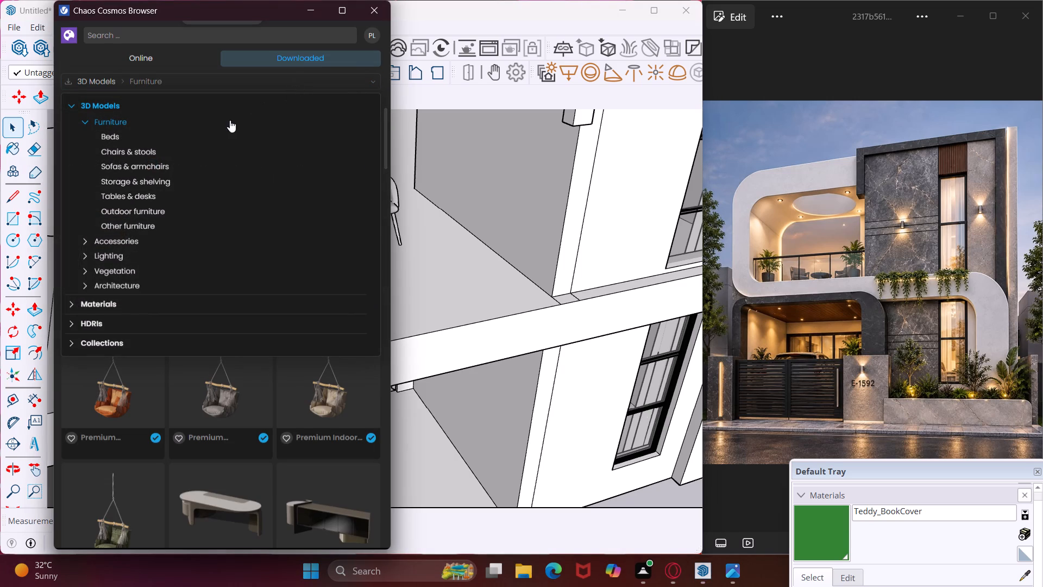
{"action": "left_click", "coordinate": [128, 268]}
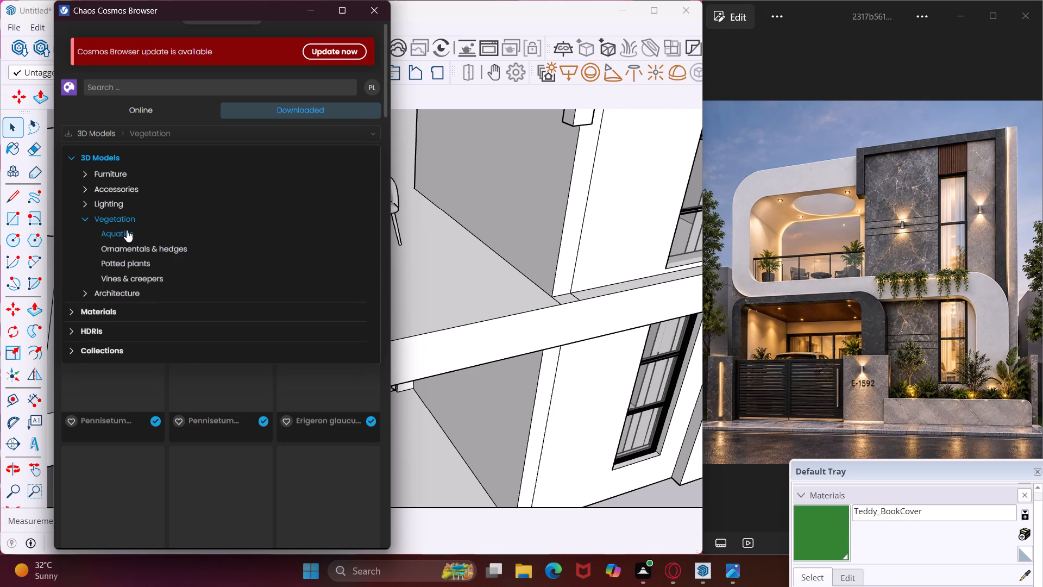
{"action": "left_click", "coordinate": [225, 398]}
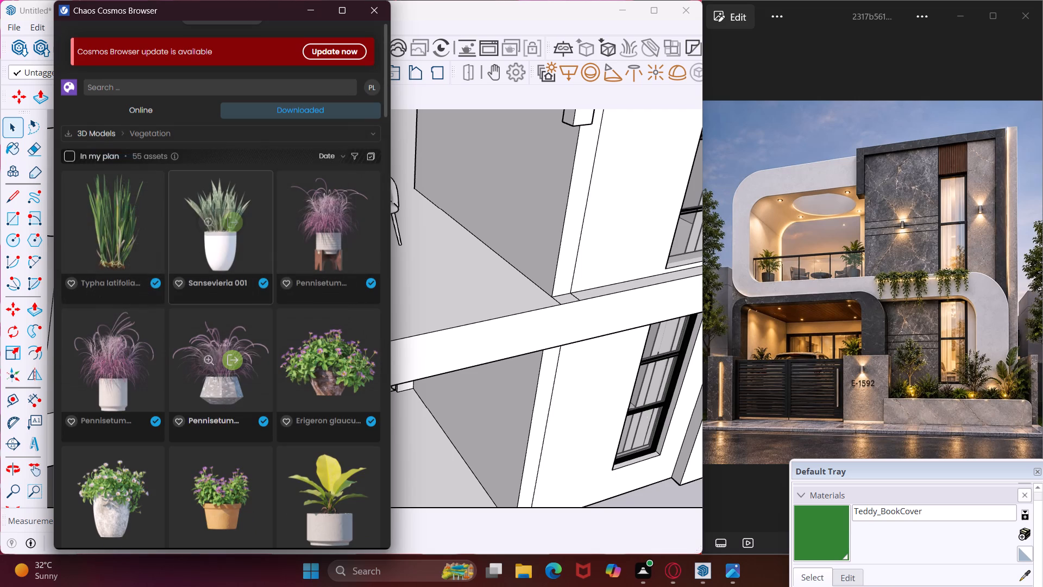
Import Plant 260 020 and place two on the balcony floor, one near each side wall, flanking the seating.
{"action": "scroll", "coordinate": [248, 279], "scroll_direction": "down", "scroll_amount": 4}
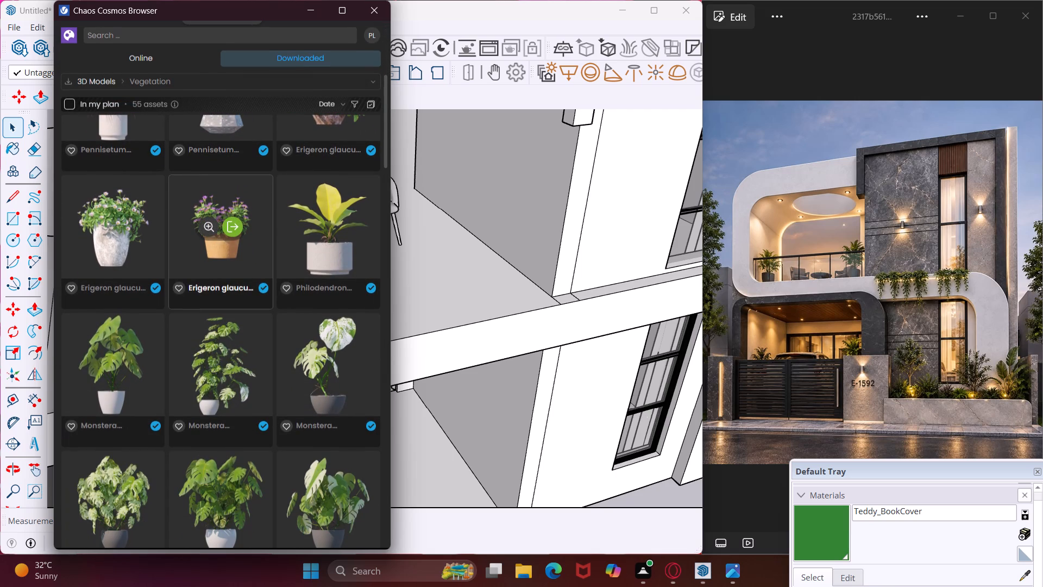
{"action": "scroll", "coordinate": [246, 279], "scroll_direction": "down", "scroll_amount": 15}
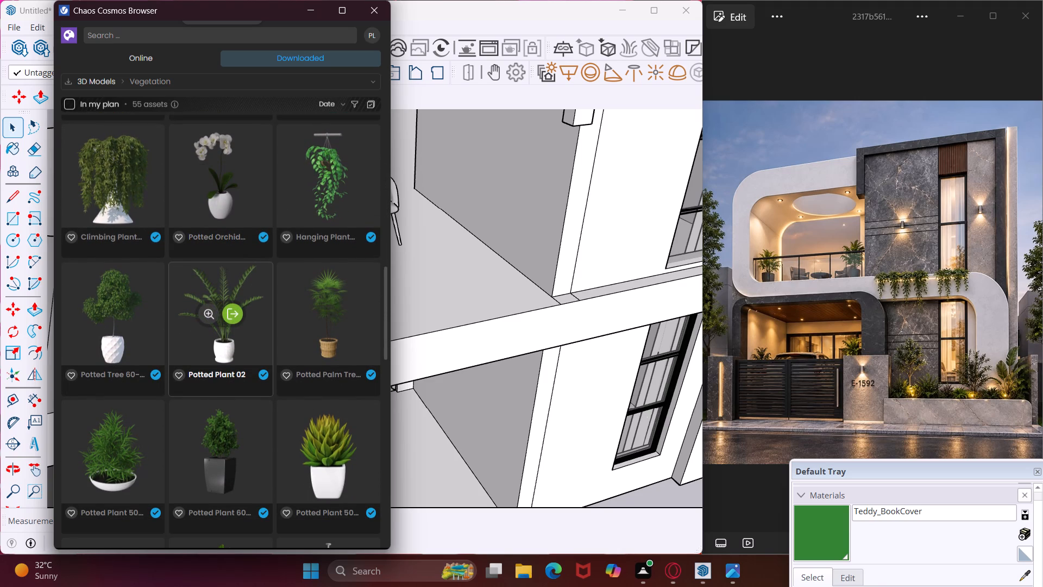
{"action": "scroll", "coordinate": [245, 284], "scroll_direction": "down", "scroll_amount": 2}
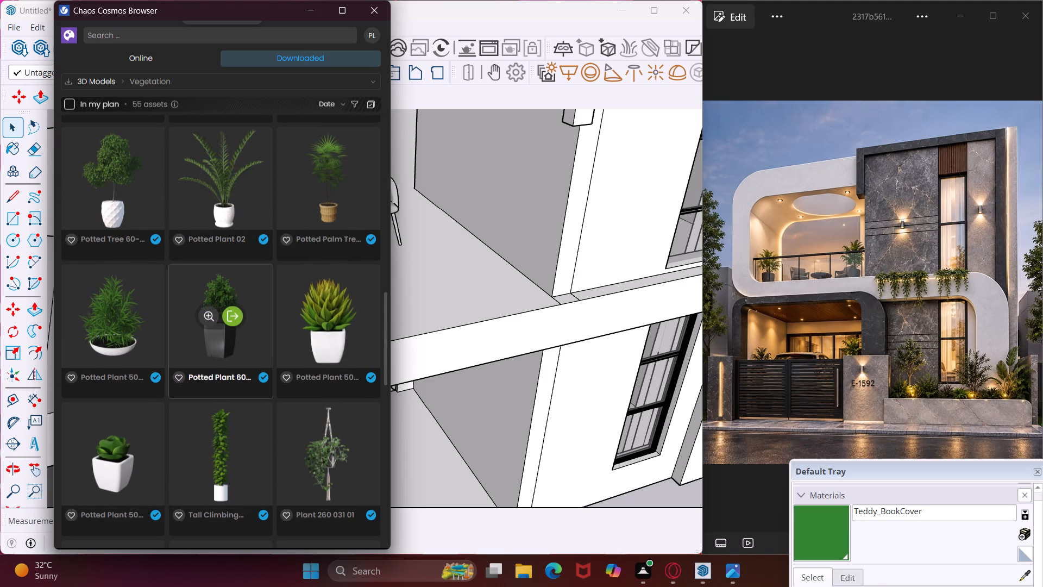
{"action": "scroll", "coordinate": [260, 254], "scroll_direction": "down", "scroll_amount": 3}
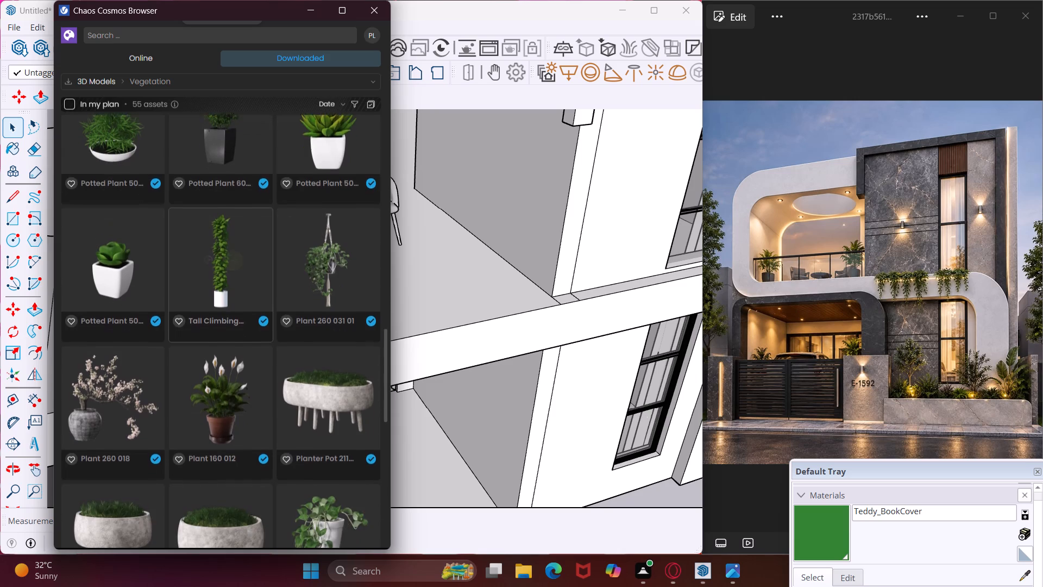
{"action": "scroll", "coordinate": [260, 254], "scroll_direction": "down", "scroll_amount": 6}
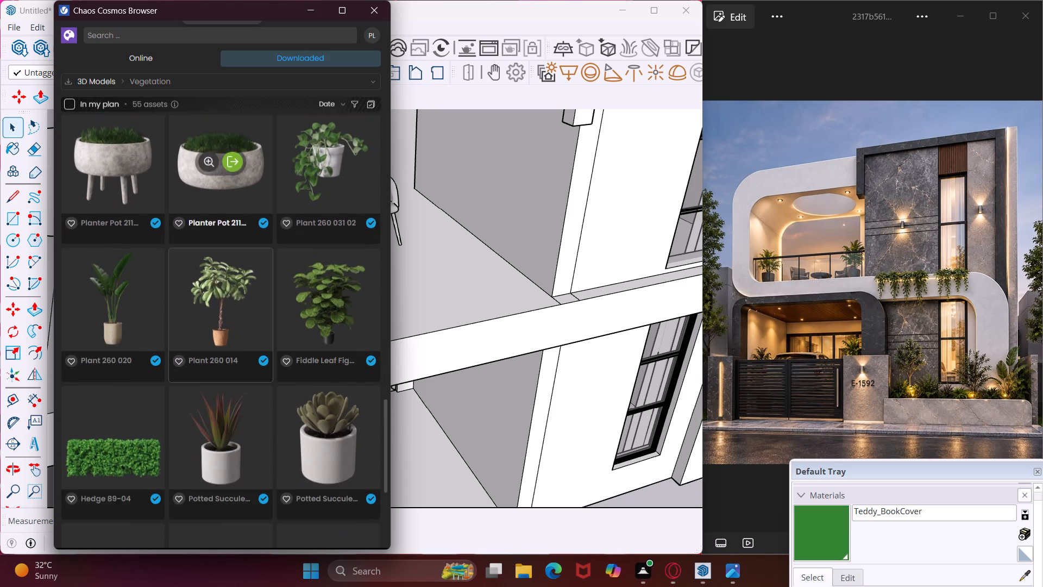
{"action": "left_click", "coordinate": [125, 255]}
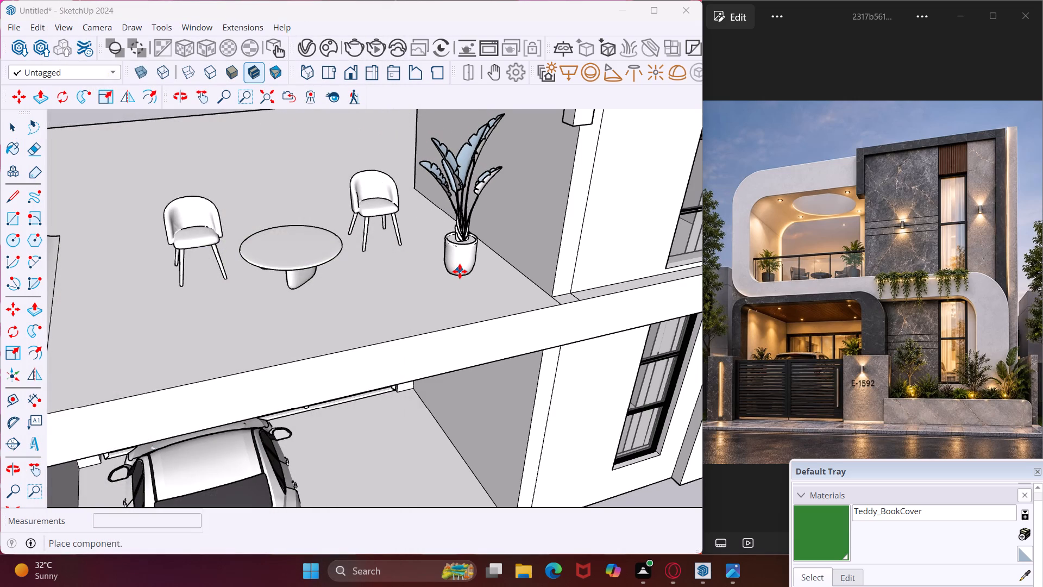
{"action": "left_click", "coordinate": [460, 271]}
{"action": "scroll", "coordinate": [238, 310], "scroll_direction": "down", "scroll_amount": 5}
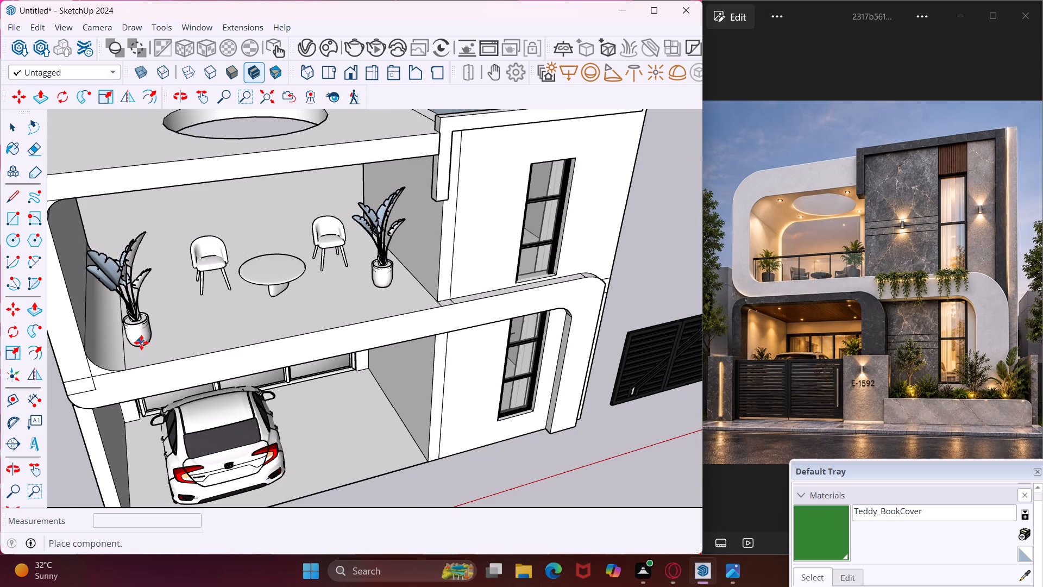
{"action": "left_click", "coordinate": [144, 343]}
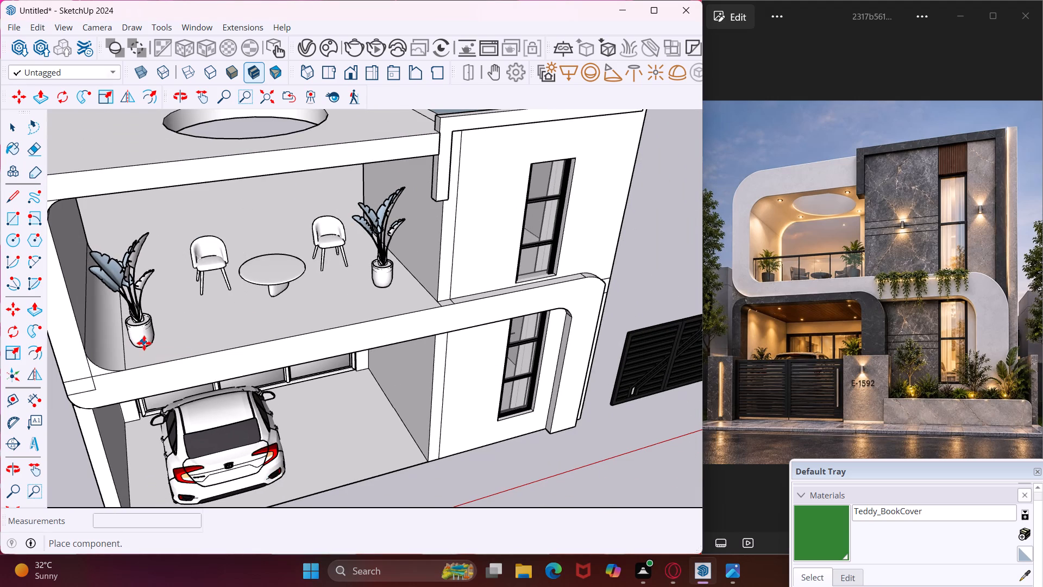
{"action": "key", "text": "Escape"}
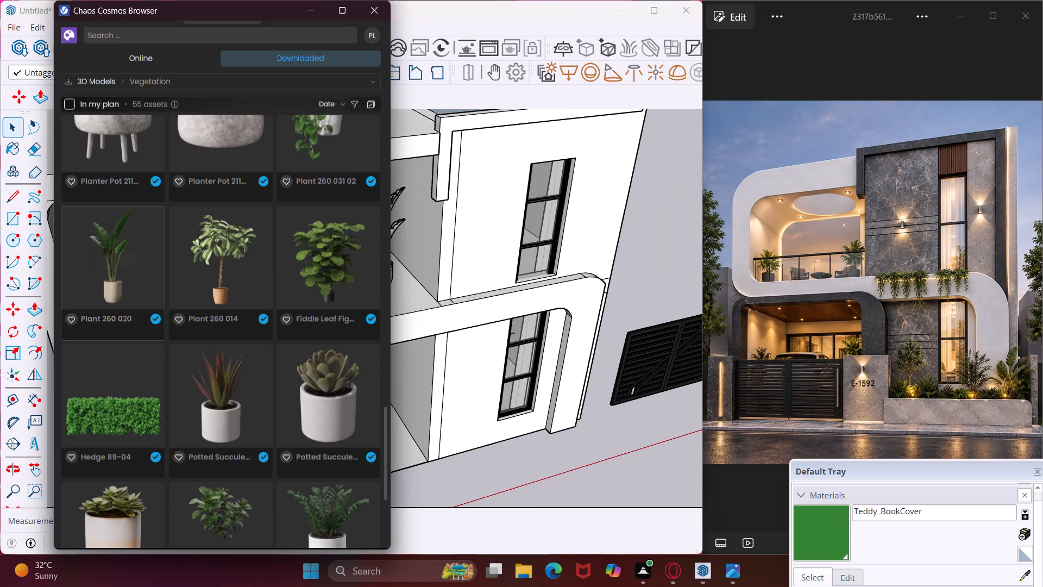
Import Potted Plant 02 and place two on the garage floor, one on each side of the car.
{"action": "scroll", "coordinate": [155, 369], "scroll_direction": "down", "scroll_amount": 4}
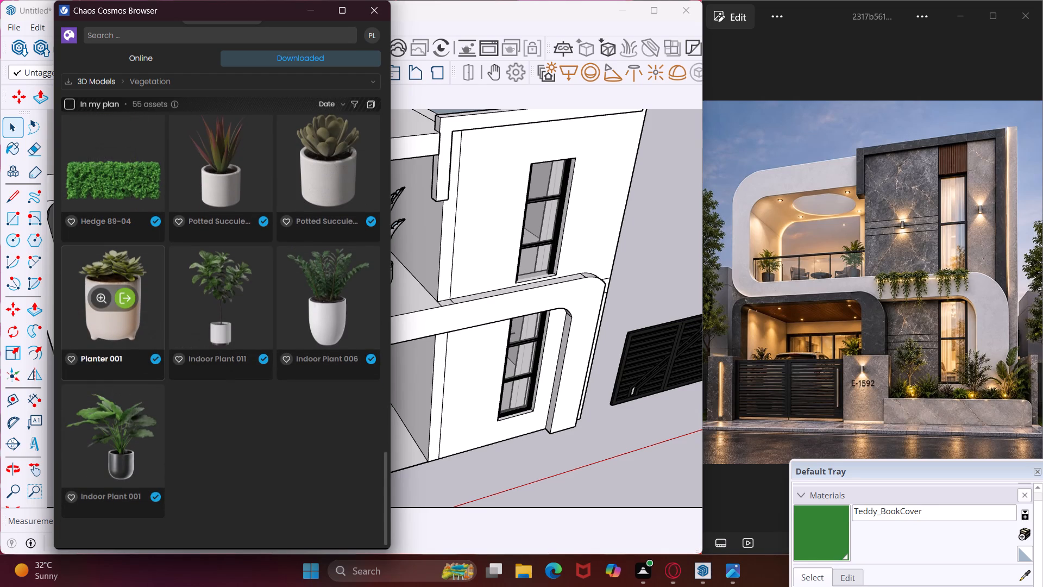
{"action": "scroll", "coordinate": [155, 368], "scroll_direction": "up", "scroll_amount": 9}
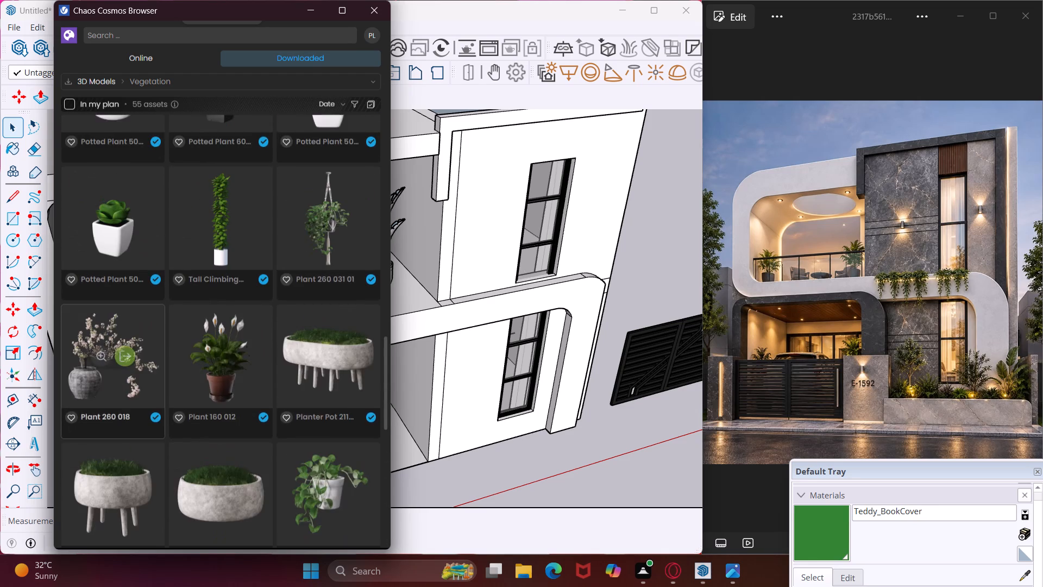
{"action": "scroll", "coordinate": [155, 368], "scroll_direction": "up", "scroll_amount": 4}
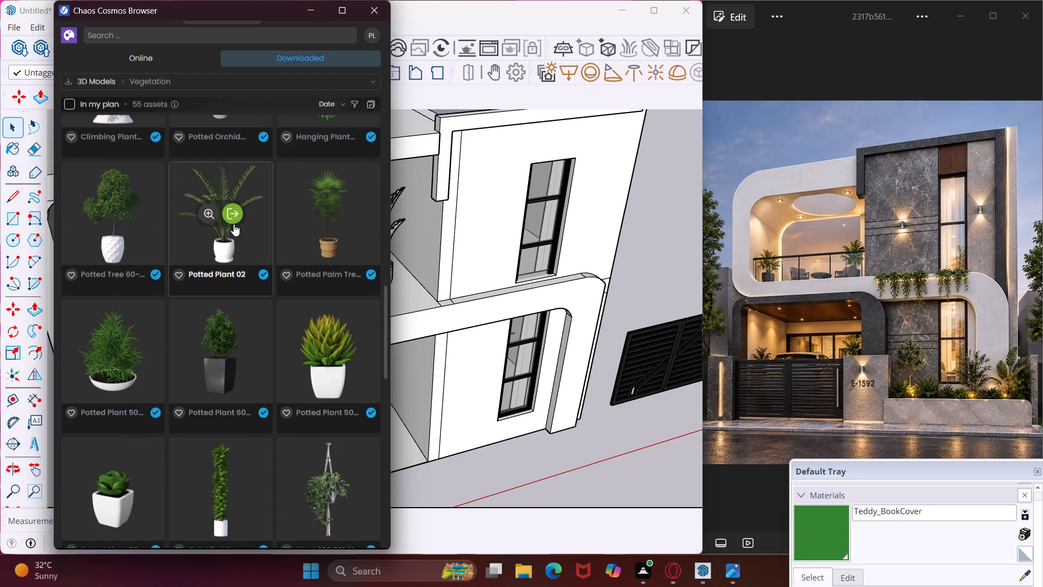
{"action": "scroll", "coordinate": [234, 218], "scroll_direction": "up", "scroll_amount": 2}
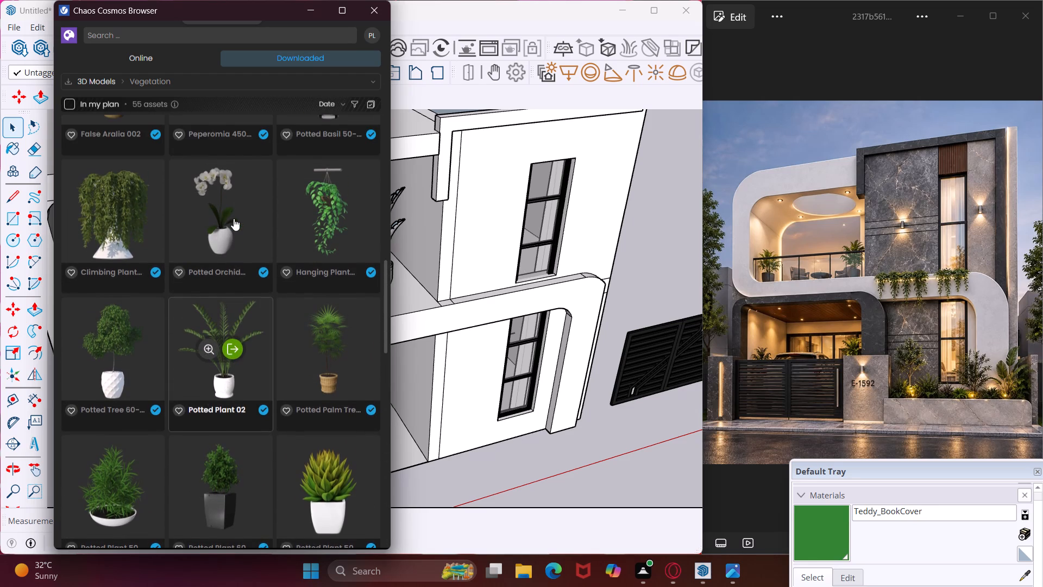
{"action": "scroll", "coordinate": [234, 218], "scroll_direction": "up", "scroll_amount": 2}
{"action": "scroll", "coordinate": [234, 218], "scroll_direction": "down", "scroll_amount": 3}
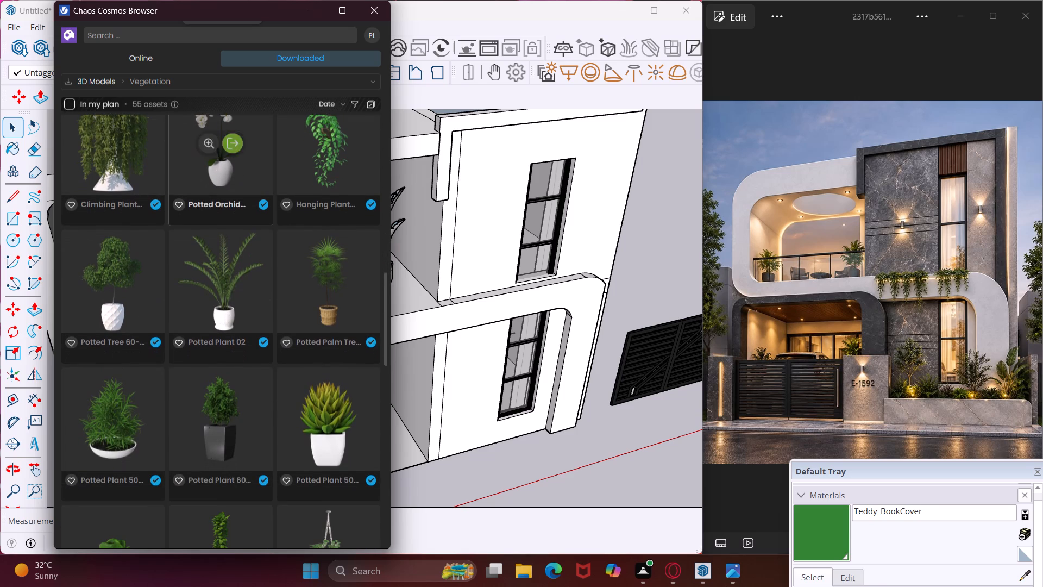
{"action": "left_click", "coordinate": [232, 273]}
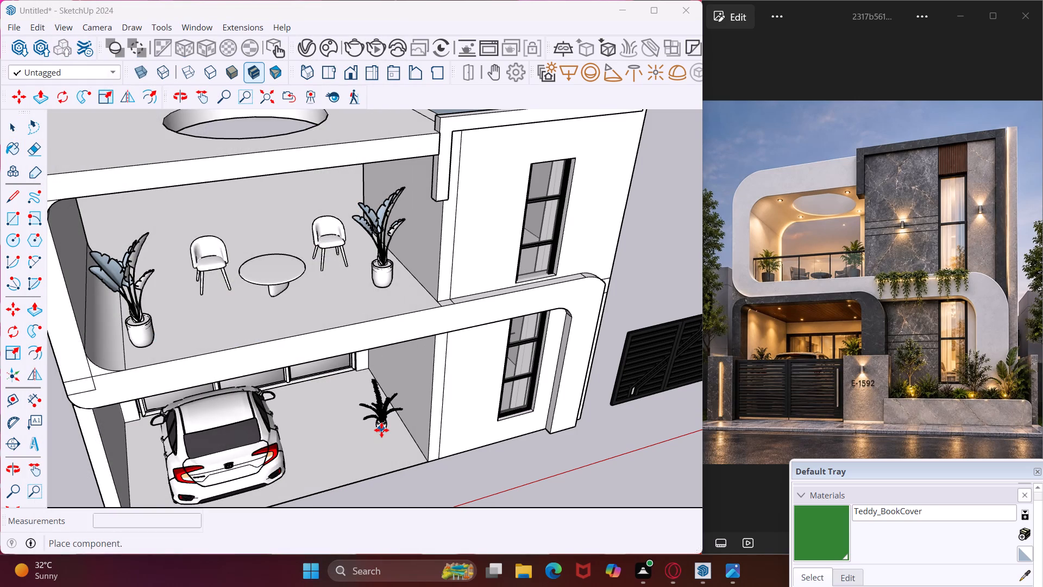
{"action": "left_click", "coordinate": [381, 430]}
{"action": "middle_click_drag", "start_coordinate": [165, 486], "coordinate": [152, 407]}
{"action": "scroll", "coordinate": [152, 407], "scroll_direction": "down", "scroll_amount": 2}
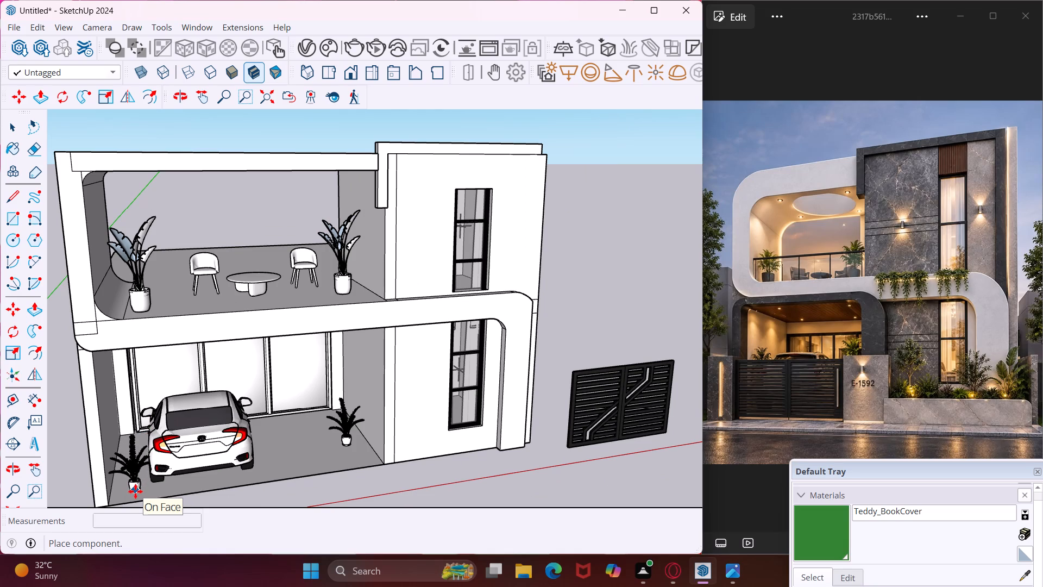
{"action": "left_click", "coordinate": [135, 491]}
{"action": "key", "text": "Escape"}
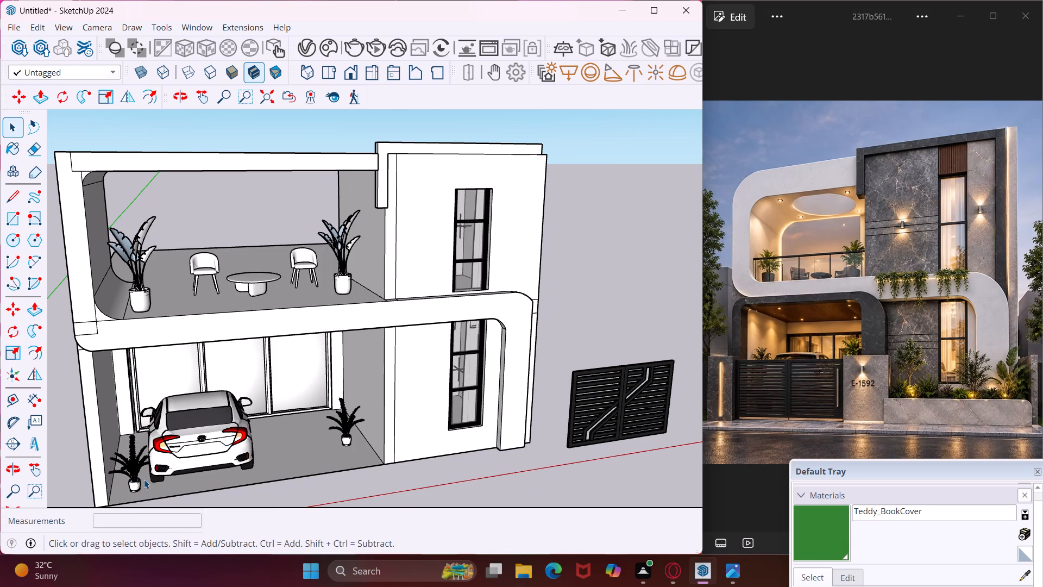
Import Peperomia 450 001 from the downloaded vegetation assets and place one on the front band's ledge, beside the balcony's end.
{"action": "left_click", "coordinate": [324, 49]}
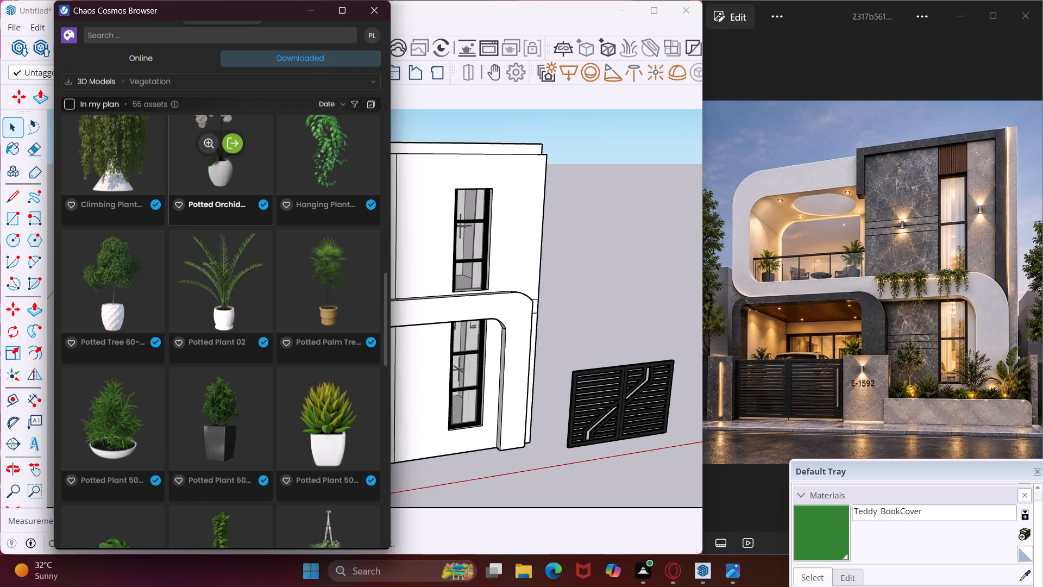
{"action": "scroll", "coordinate": [264, 160], "scroll_direction": "up", "scroll_amount": 2}
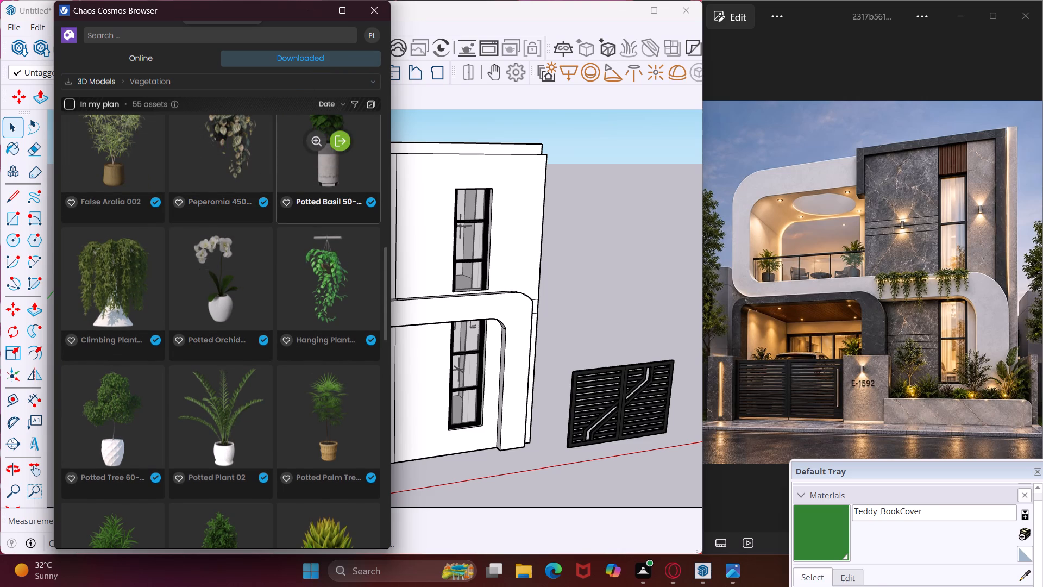
{"action": "scroll", "coordinate": [281, 257], "scroll_direction": "down", "scroll_amount": 6}
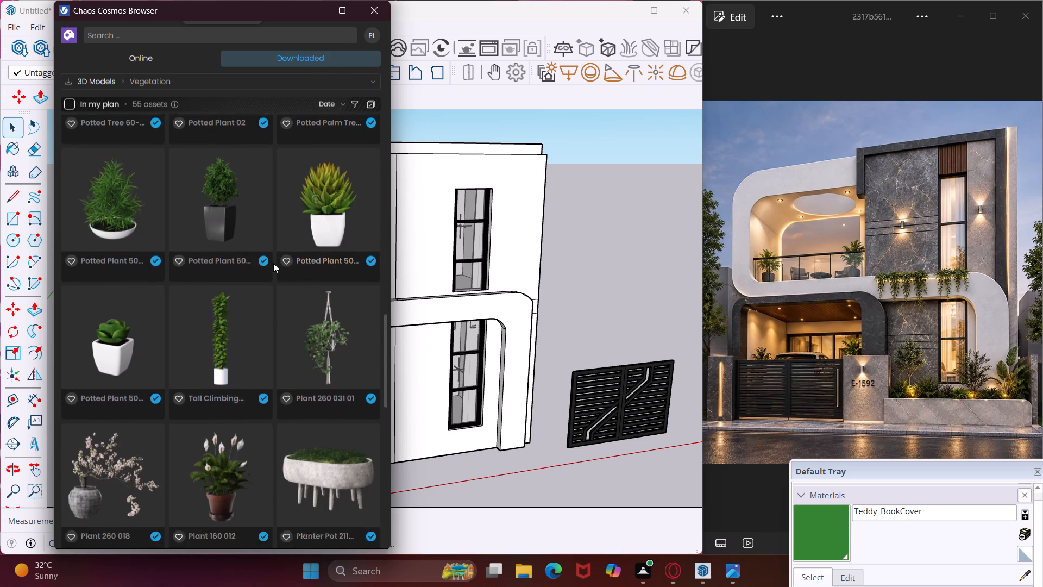
{"action": "scroll", "coordinate": [273, 263], "scroll_direction": "down", "scroll_amount": 7}
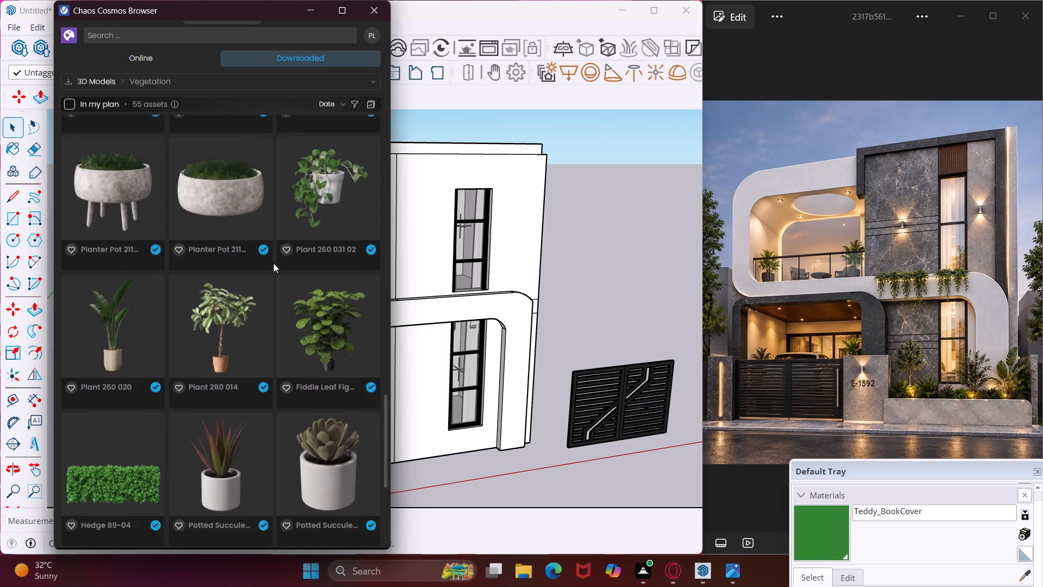
{"action": "scroll", "coordinate": [273, 263], "scroll_direction": "down", "scroll_amount": 5}
{"action": "scroll", "coordinate": [273, 263], "scroll_direction": "up", "scroll_amount": 6}
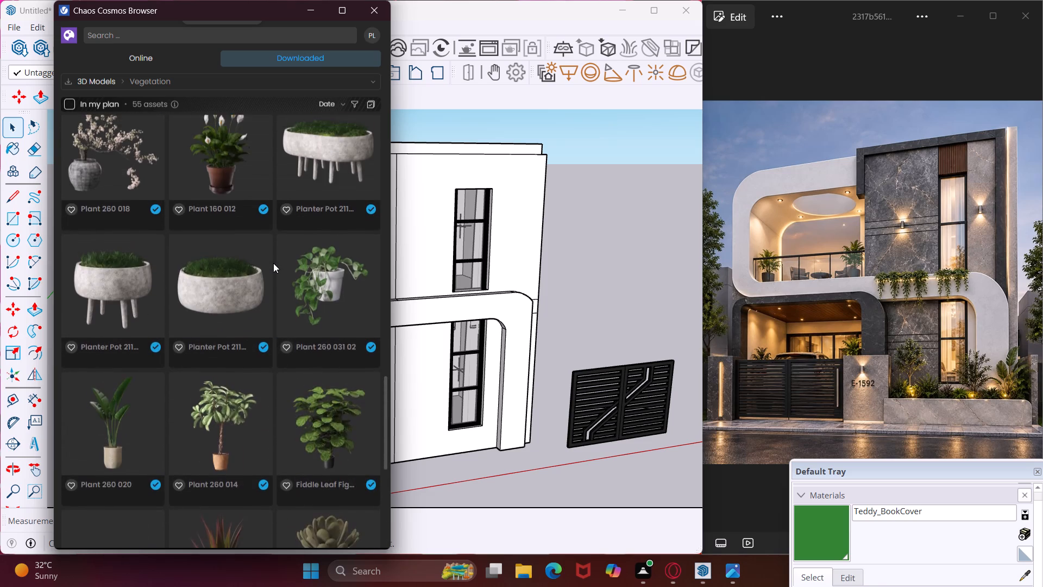
{"action": "scroll", "coordinate": [273, 263], "scroll_direction": "up", "scroll_amount": 9}
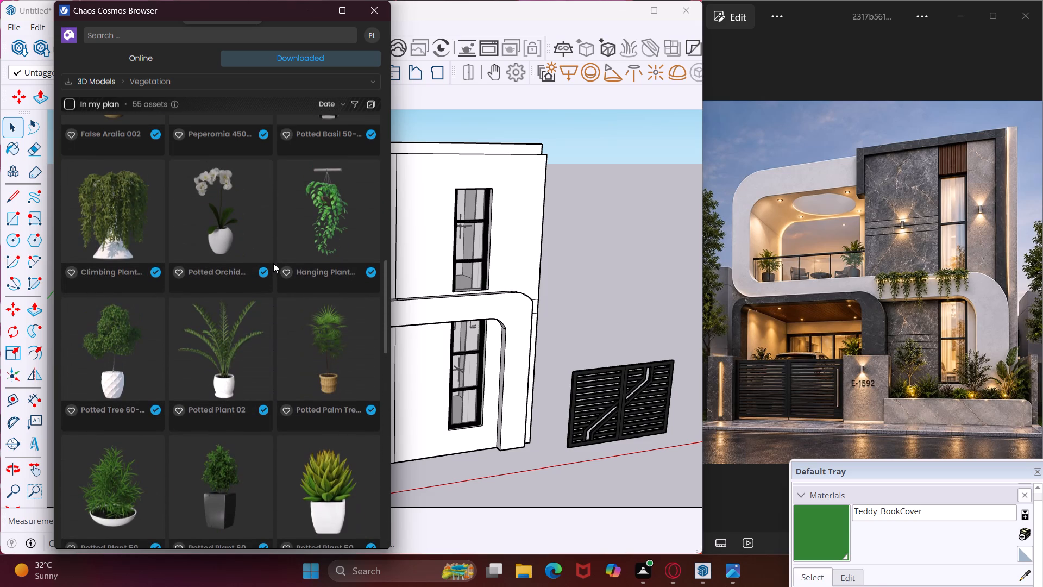
{"action": "scroll", "coordinate": [273, 263], "scroll_direction": "up", "scroll_amount": 4}
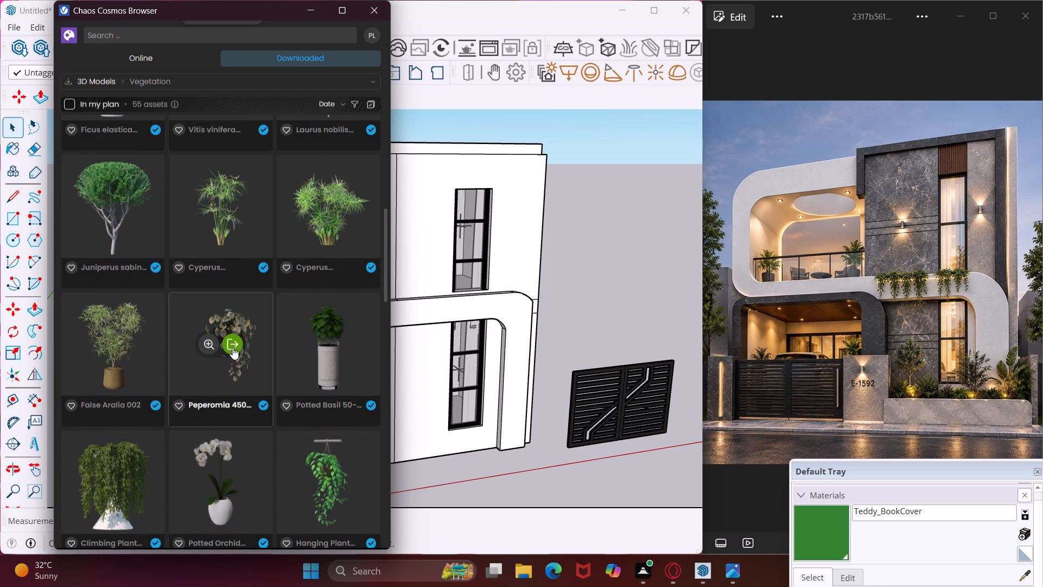
{"action": "scroll", "coordinate": [230, 342], "scroll_direction": "up", "scroll_amount": 3}
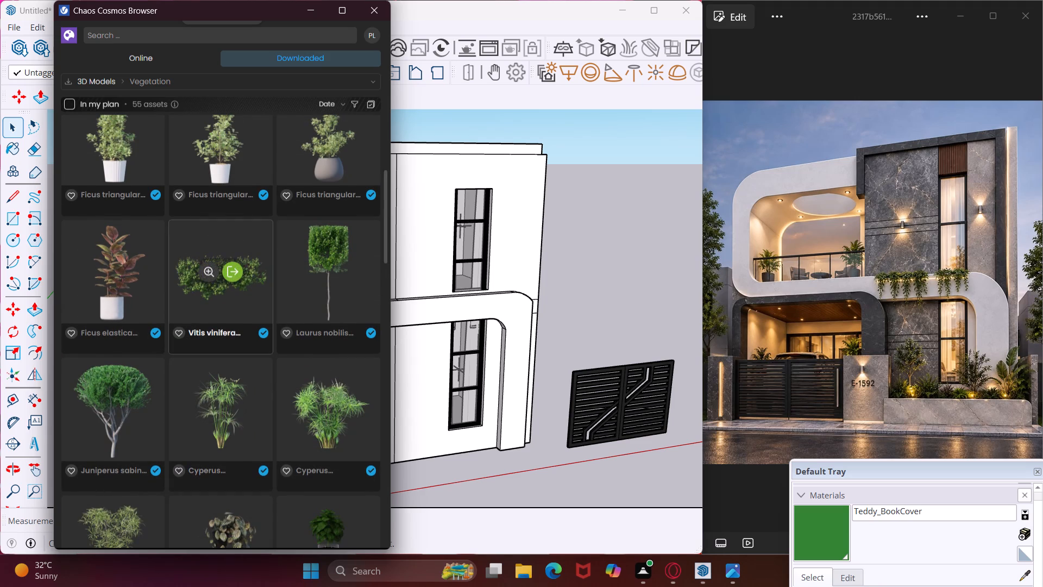
{"action": "scroll", "coordinate": [230, 342], "scroll_direction": "down", "scroll_amount": 2}
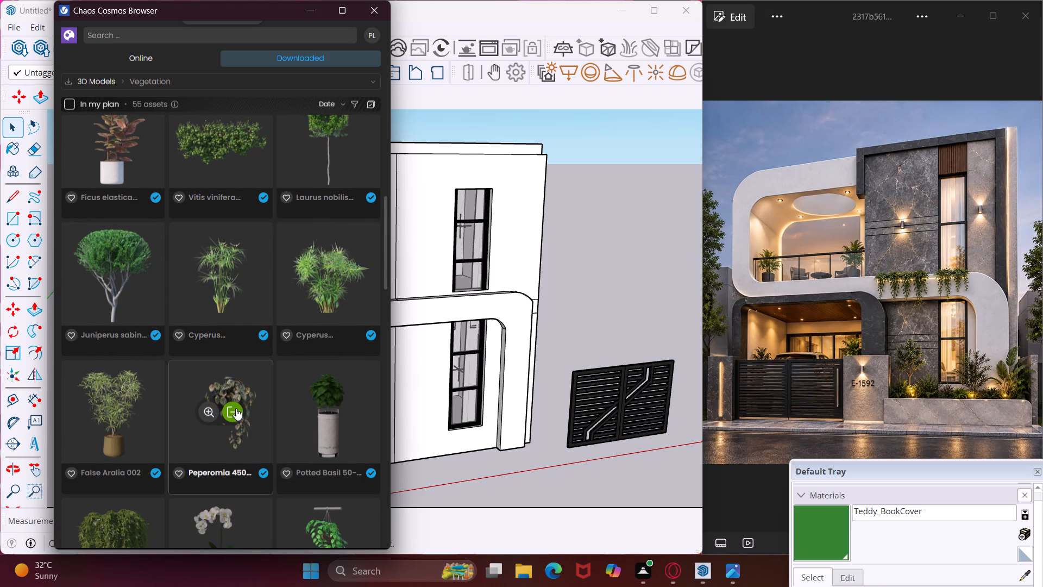
{"action": "left_click", "coordinate": [236, 408]}
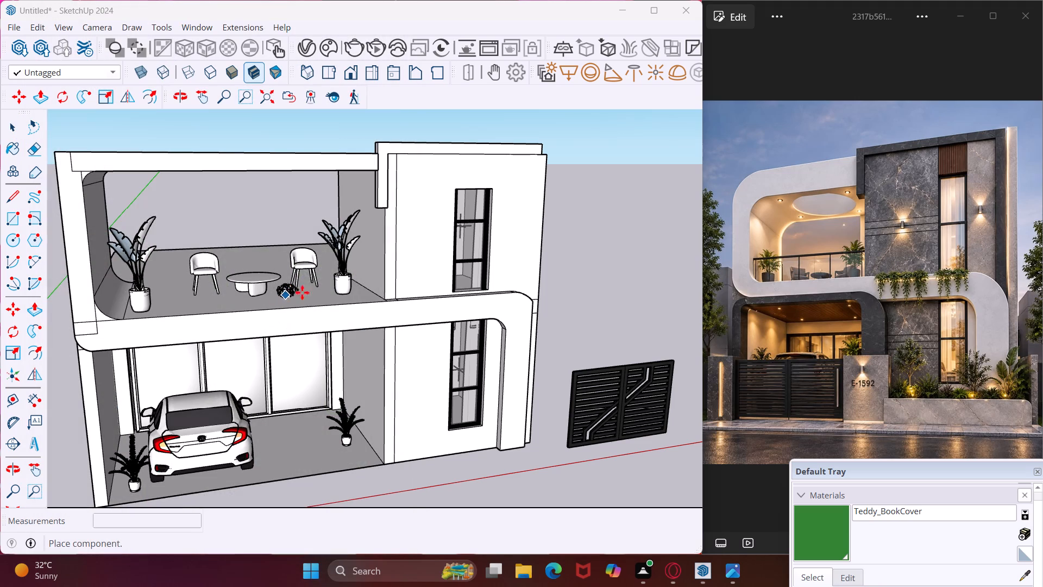
{"action": "scroll", "coordinate": [409, 303], "scroll_direction": "up", "scroll_amount": 12}
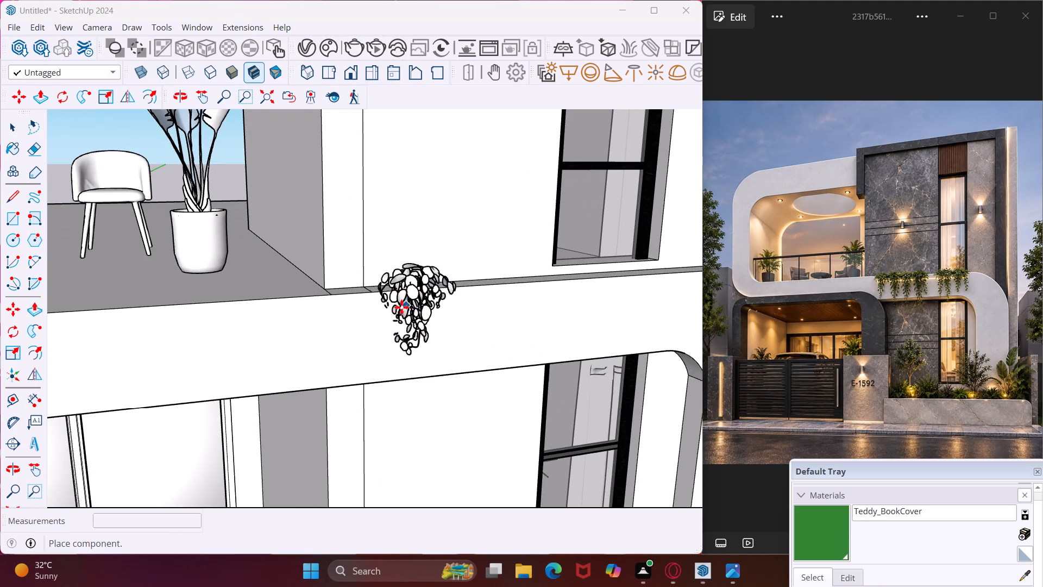
{"action": "scroll", "coordinate": [386, 296], "scroll_direction": "up", "scroll_amount": 5}
{"action": "middle_click_drag", "start_coordinate": [386, 296], "coordinate": [524, 311]}
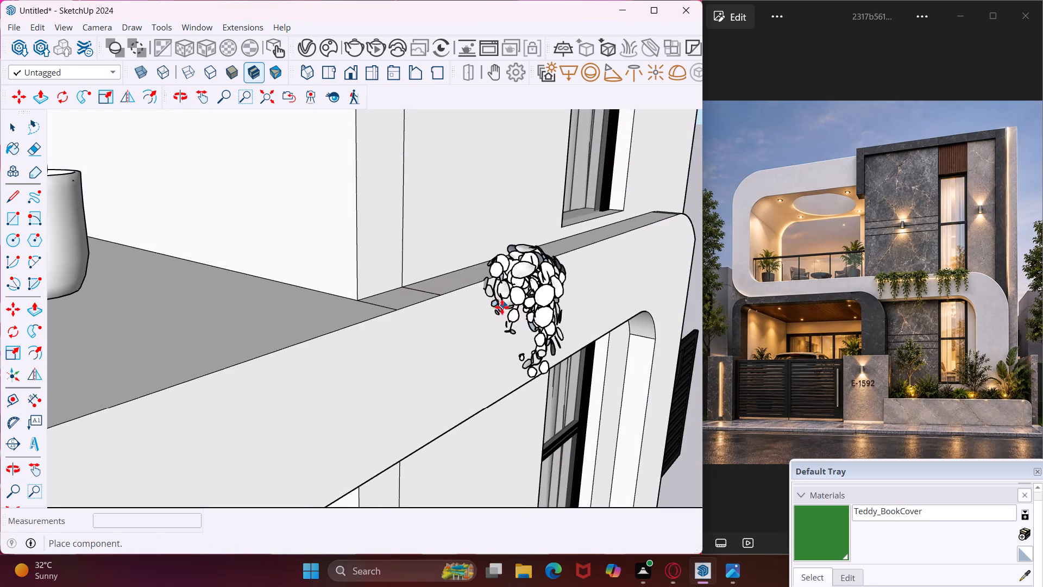
{"action": "left_click", "coordinate": [410, 301]}
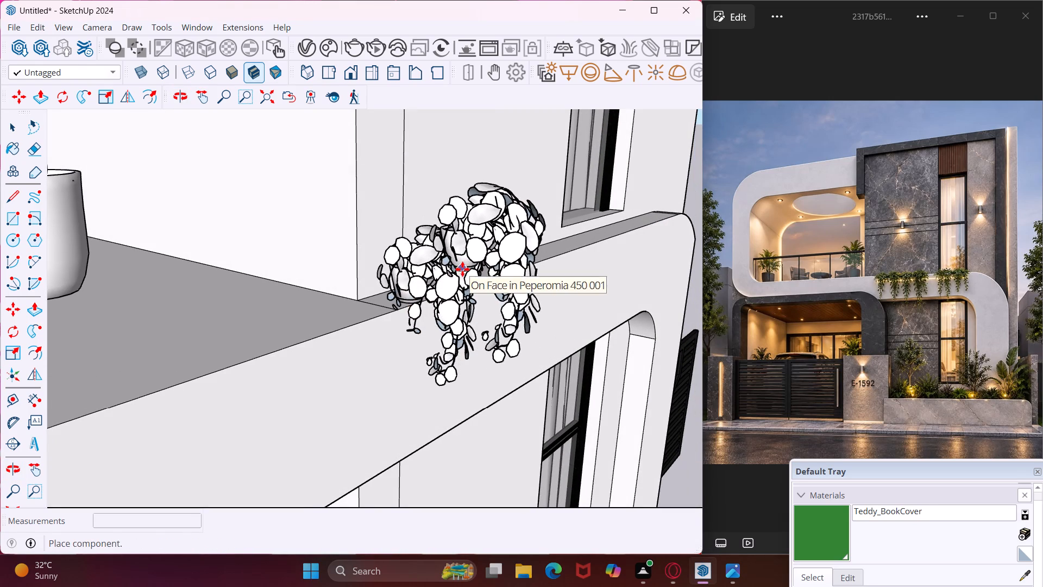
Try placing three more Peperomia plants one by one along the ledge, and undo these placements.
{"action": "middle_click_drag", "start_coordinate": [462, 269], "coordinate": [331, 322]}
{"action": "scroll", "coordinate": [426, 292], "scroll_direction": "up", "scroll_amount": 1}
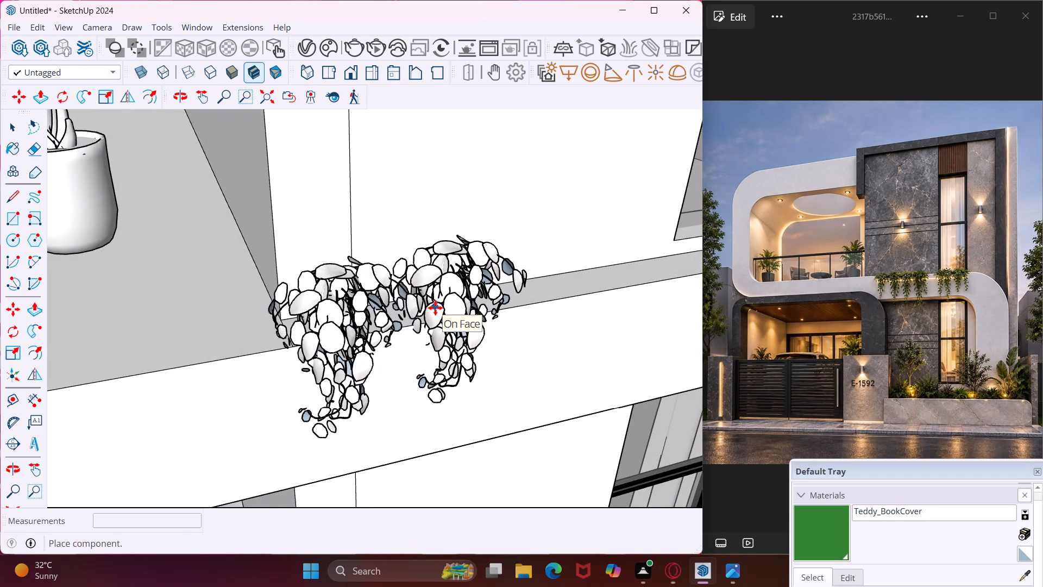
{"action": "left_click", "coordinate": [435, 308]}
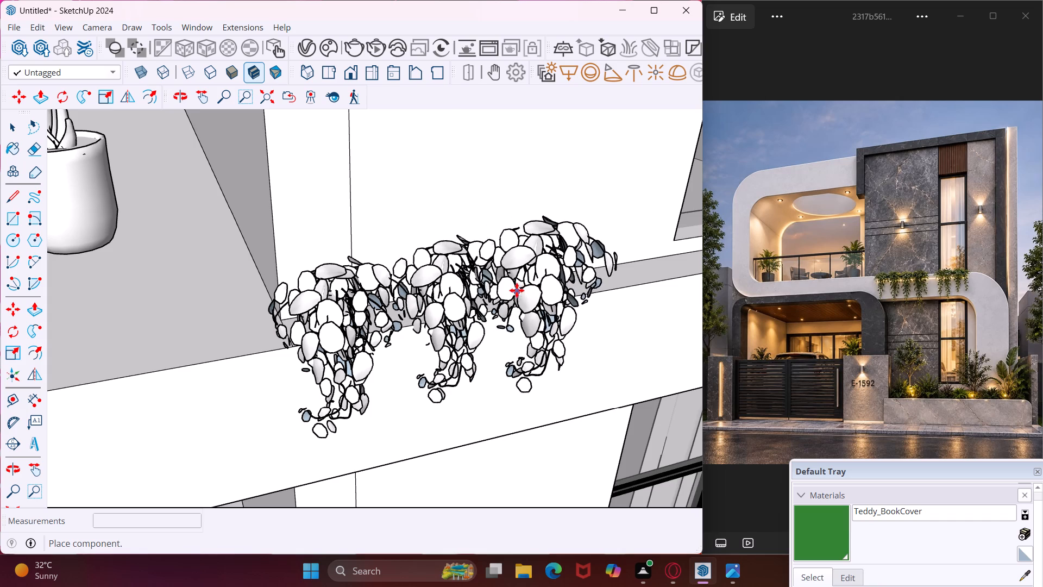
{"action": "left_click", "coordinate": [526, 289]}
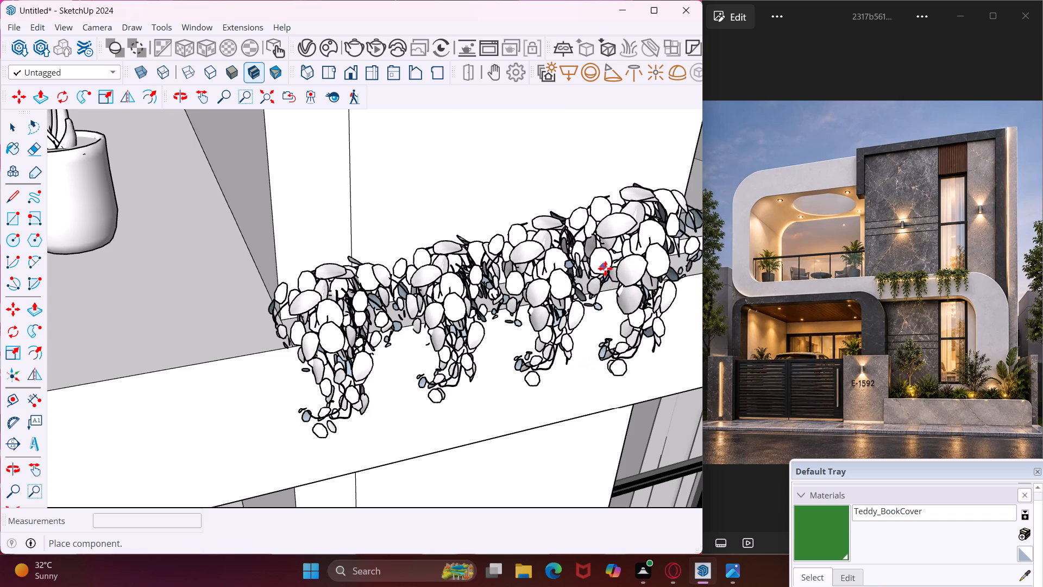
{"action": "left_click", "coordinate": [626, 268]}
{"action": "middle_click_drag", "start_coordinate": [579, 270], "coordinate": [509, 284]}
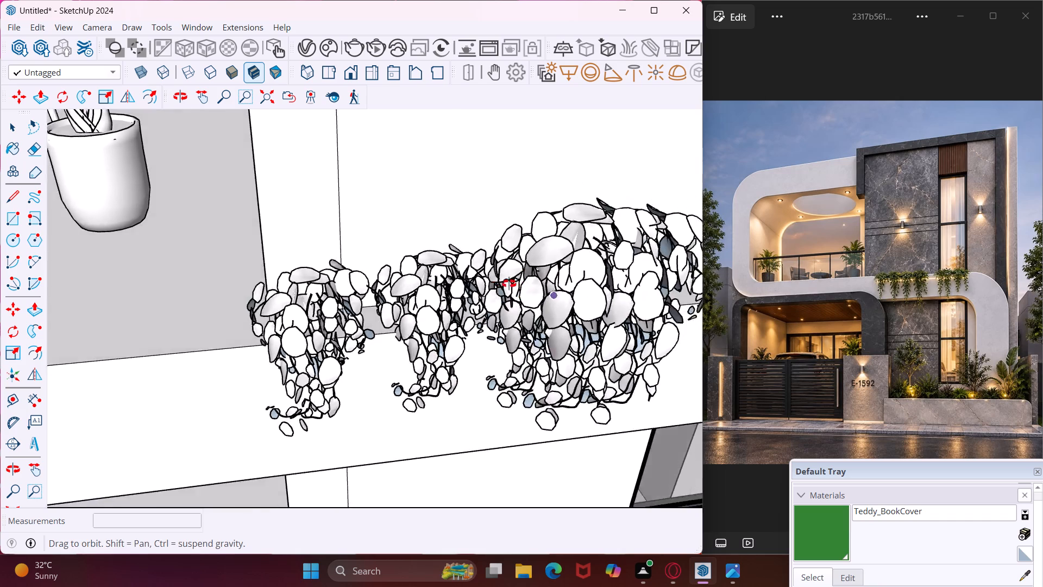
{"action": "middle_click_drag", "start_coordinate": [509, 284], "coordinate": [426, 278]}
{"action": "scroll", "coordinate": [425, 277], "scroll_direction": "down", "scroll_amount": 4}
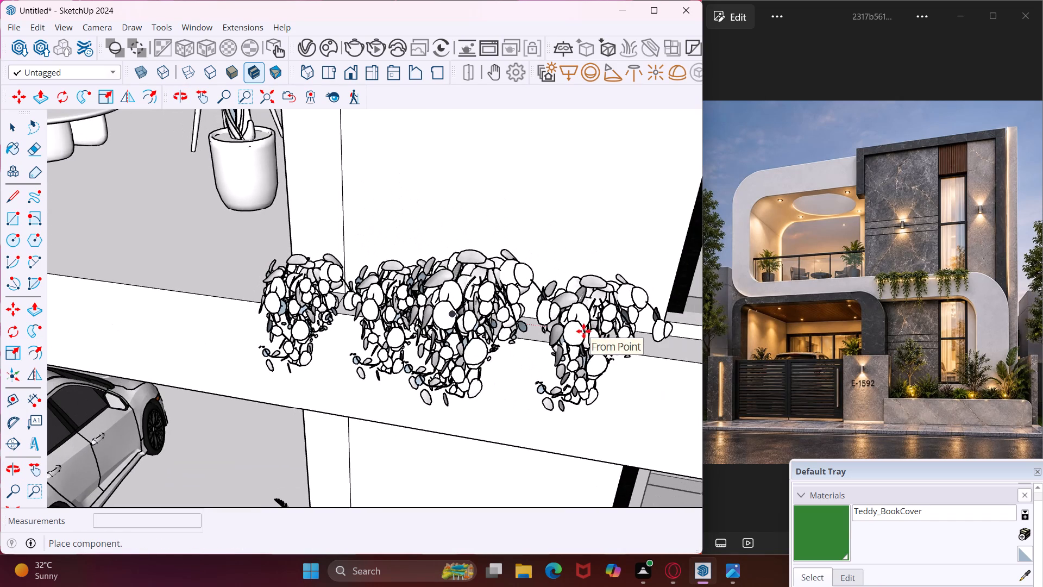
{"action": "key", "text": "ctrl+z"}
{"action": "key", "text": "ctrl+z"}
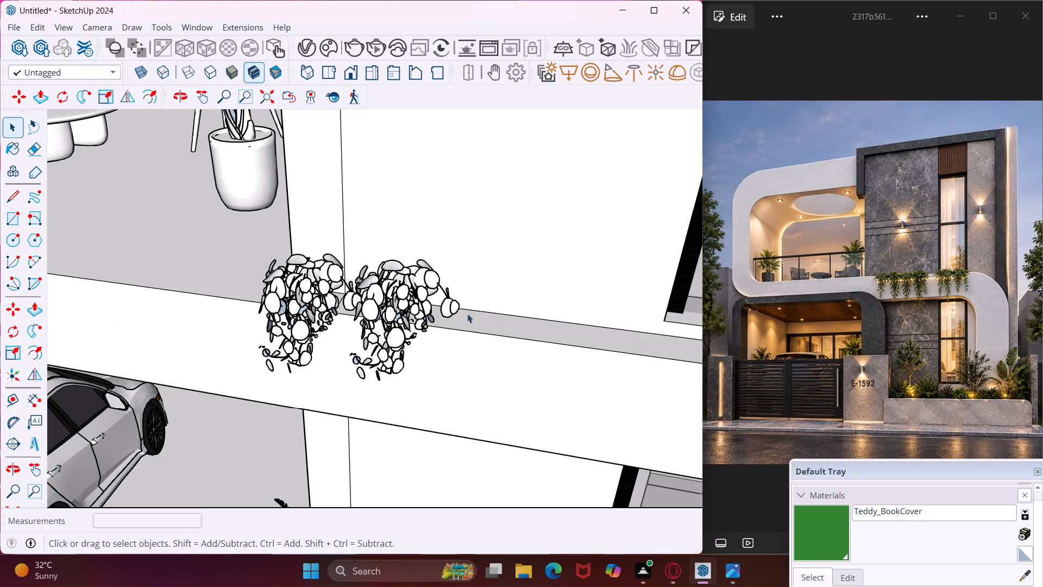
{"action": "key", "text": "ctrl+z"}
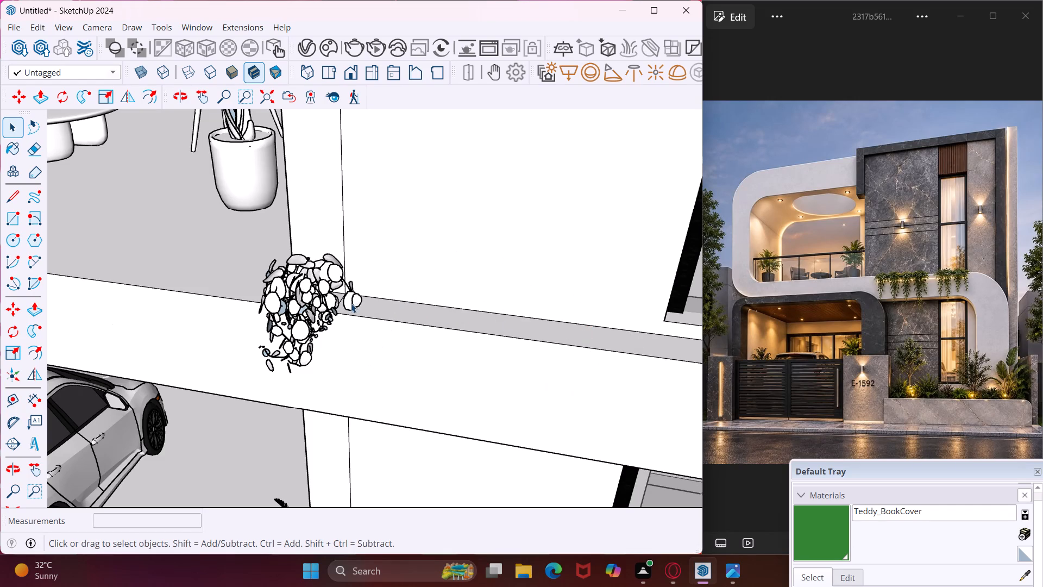
Copy the Peperomia about 1' 1/8" along the ledge and multiply it into an array of 10 copies.
{"action": "left_click", "coordinate": [337, 302]}
{"action": "middle_click_drag", "start_coordinate": [406, 301], "coordinate": [250, 326]}
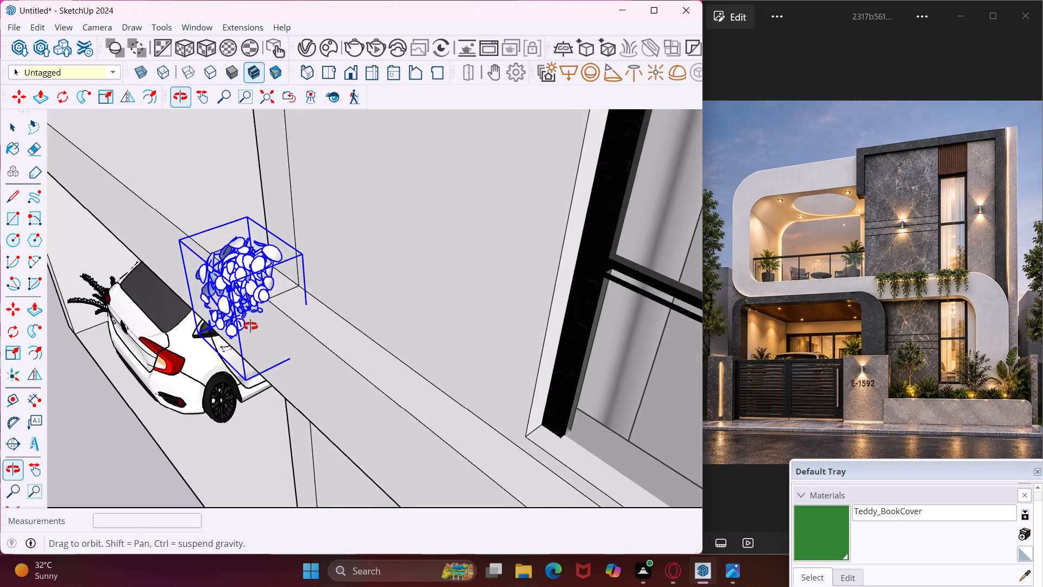
{"action": "middle_click_drag", "start_coordinate": [250, 326], "coordinate": [246, 326]}
{"action": "scroll", "coordinate": [270, 297], "scroll_direction": "up", "scroll_amount": 3}
{"action": "key", "text": "m"}
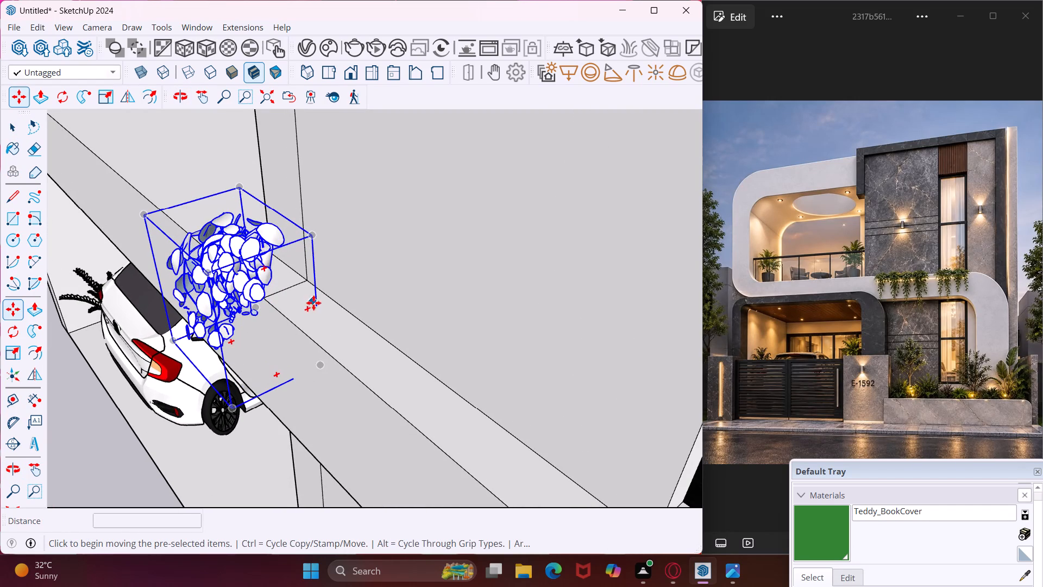
{"action": "left_click", "coordinate": [323, 320]}
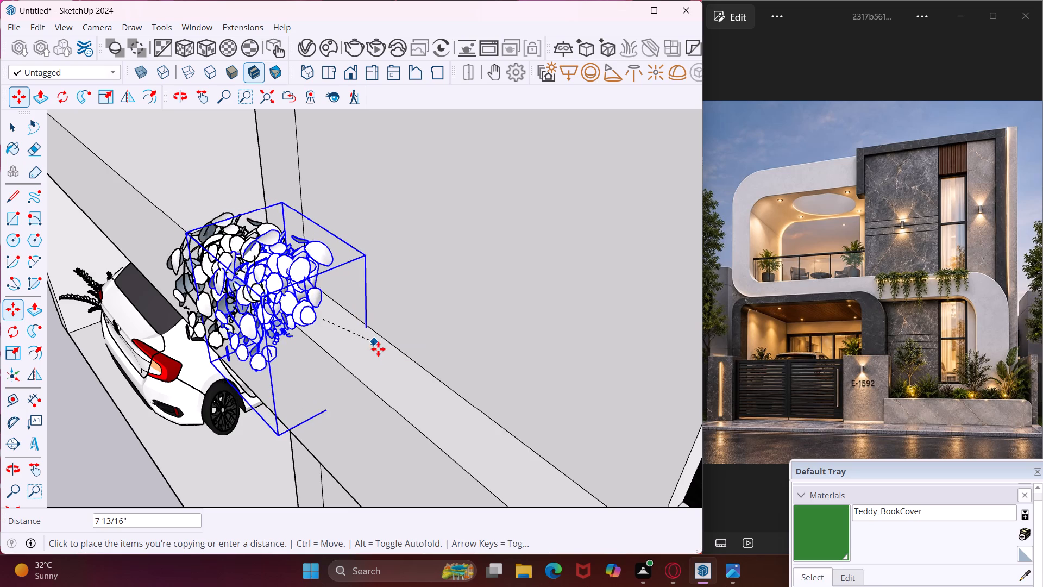
{"action": "left_click", "coordinate": [393, 367]}
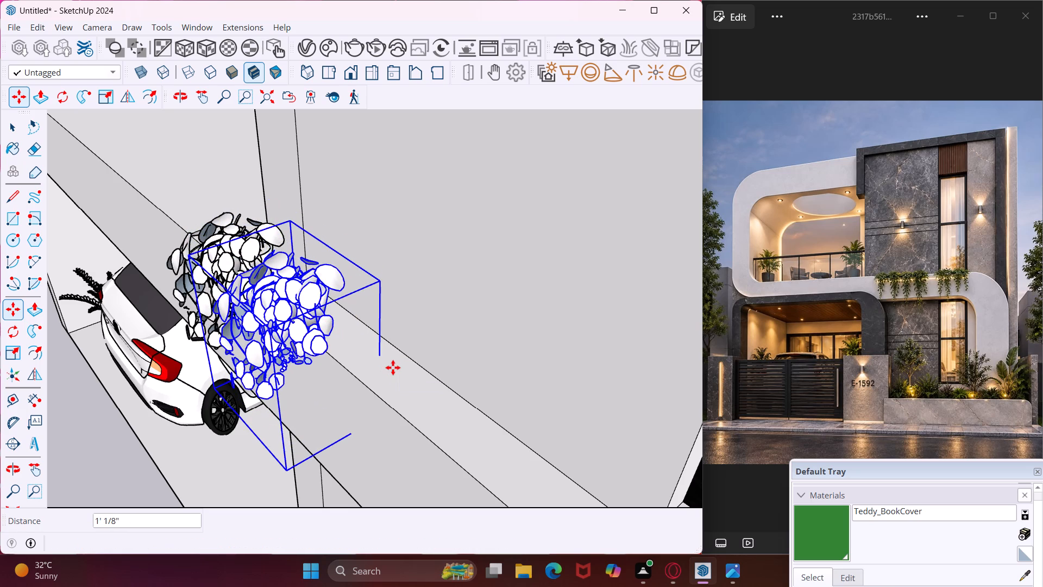
{"action": "type", "text": "*01"}
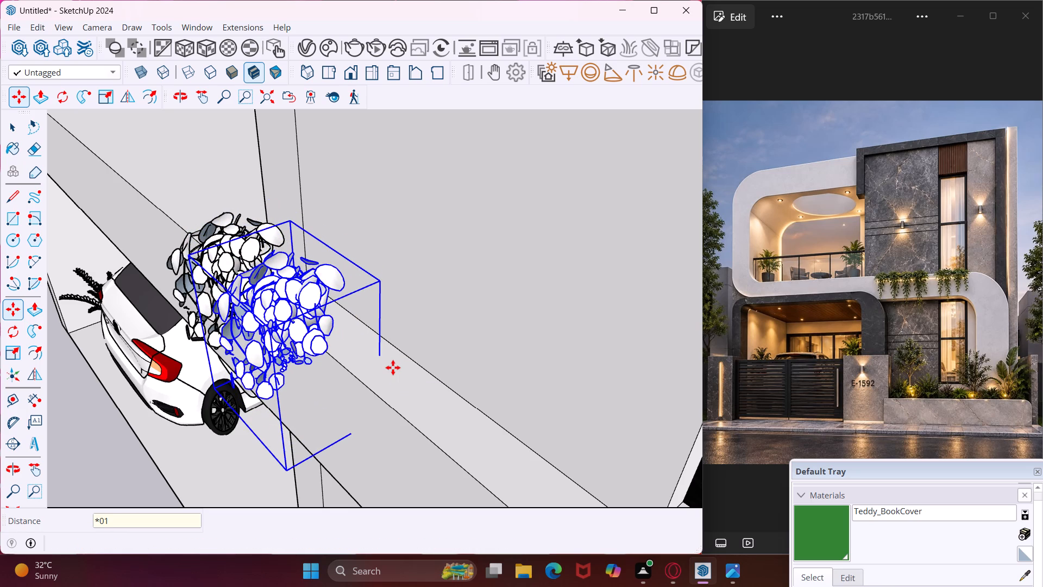
{"action": "key", "text": "BackSpace"}
{"action": "key", "text": "BackSpace"}
{"action": "type", "text": "10"}
{"action": "key", "text": "Return"}
{"action": "scroll", "coordinate": [350, 332], "scroll_direction": "down", "scroll_amount": 4}
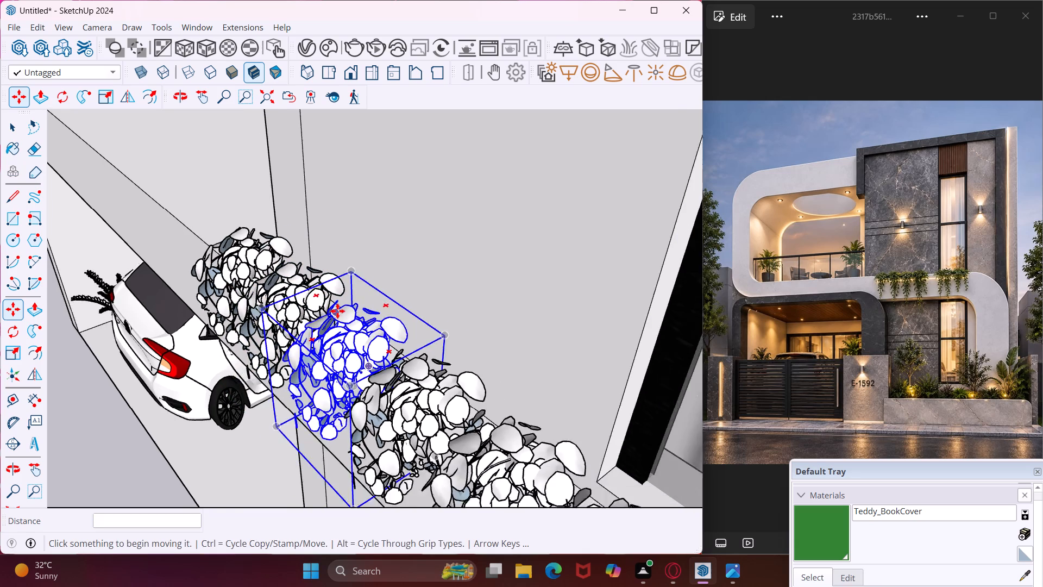
{"action": "scroll", "coordinate": [337, 311], "scroll_direction": "down", "scroll_amount": 18}
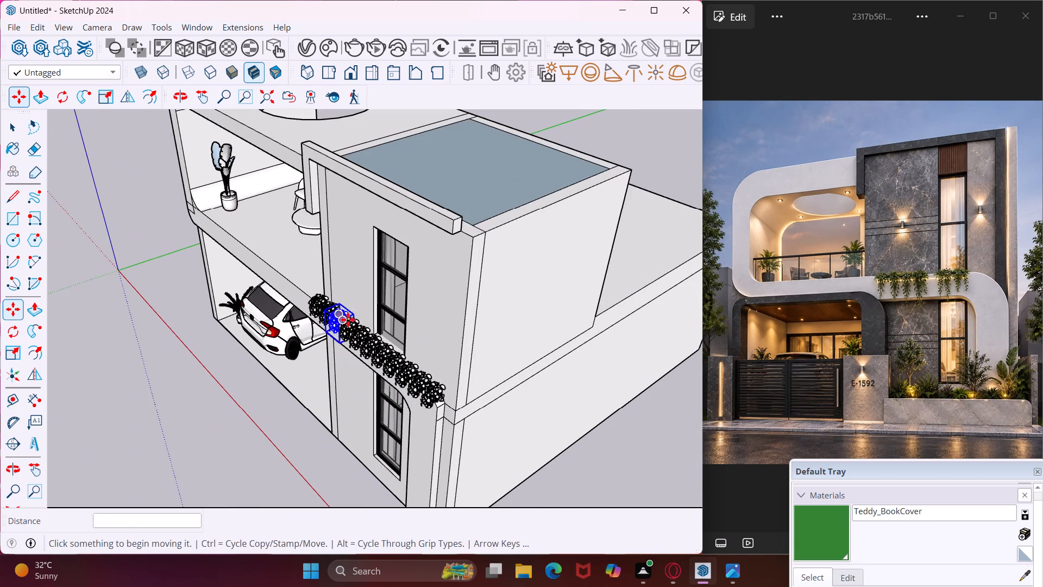
{"action": "key", "text": "Escape"}
{"action": "key", "text": "space"}
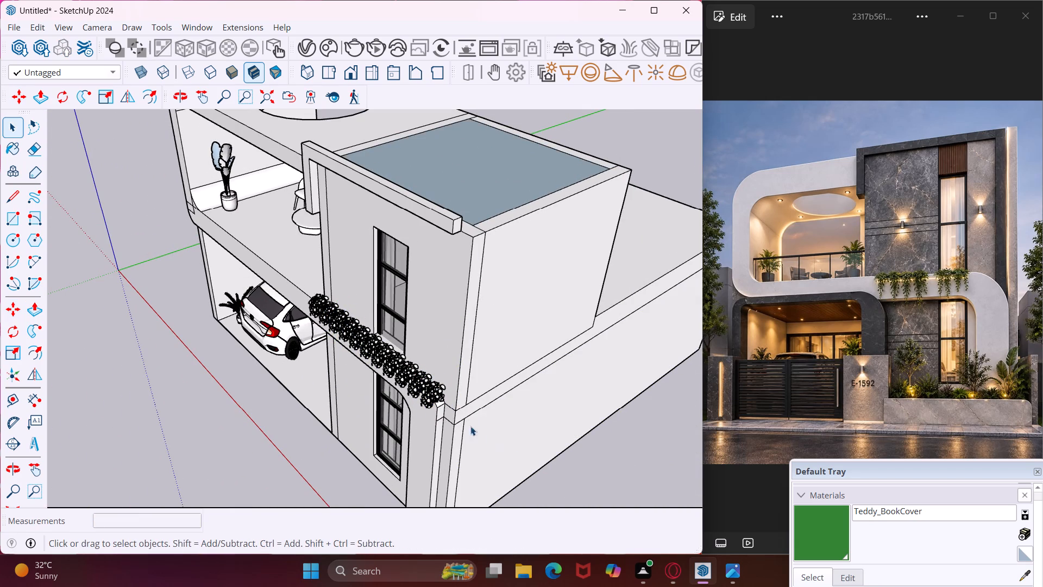
Delete the last Peperomia in the row, at the outer end of the ledge.
{"action": "scroll", "coordinate": [433, 394], "scroll_direction": "up", "scroll_amount": 9}
{"action": "left_click", "coordinate": [433, 394]}
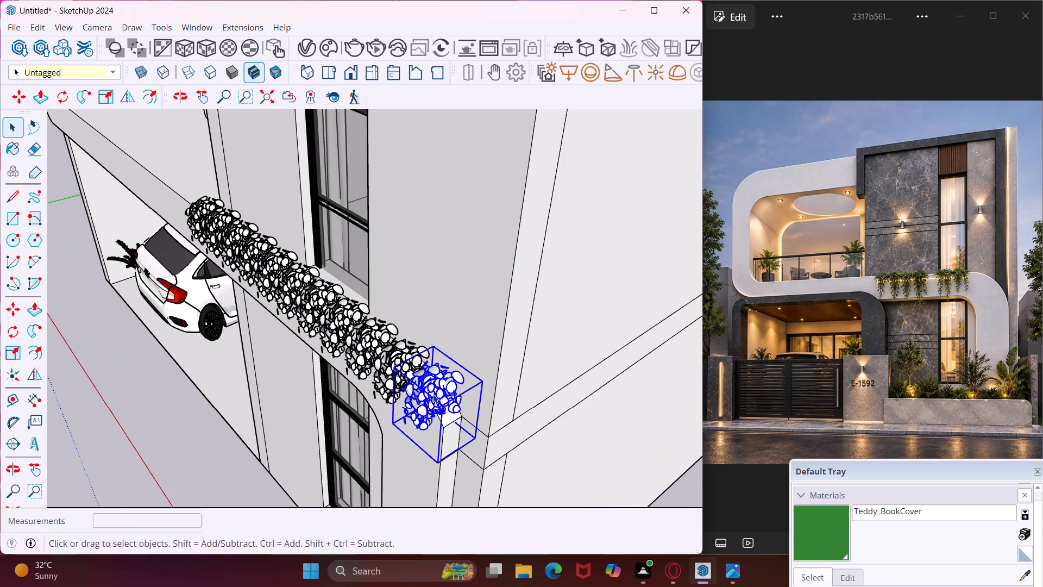
{"action": "key", "text": "Delete"}
Inspect the hanging plant row, garage and front facade of the house from several angles.
{"action": "middle_click_drag", "start_coordinate": [433, 394], "coordinate": [595, 345]}
{"action": "scroll", "coordinate": [468, 326], "scroll_direction": "down", "scroll_amount": 4}
{"action": "middle_click_drag", "start_coordinate": [340, 310], "coordinate": [397, 296]}
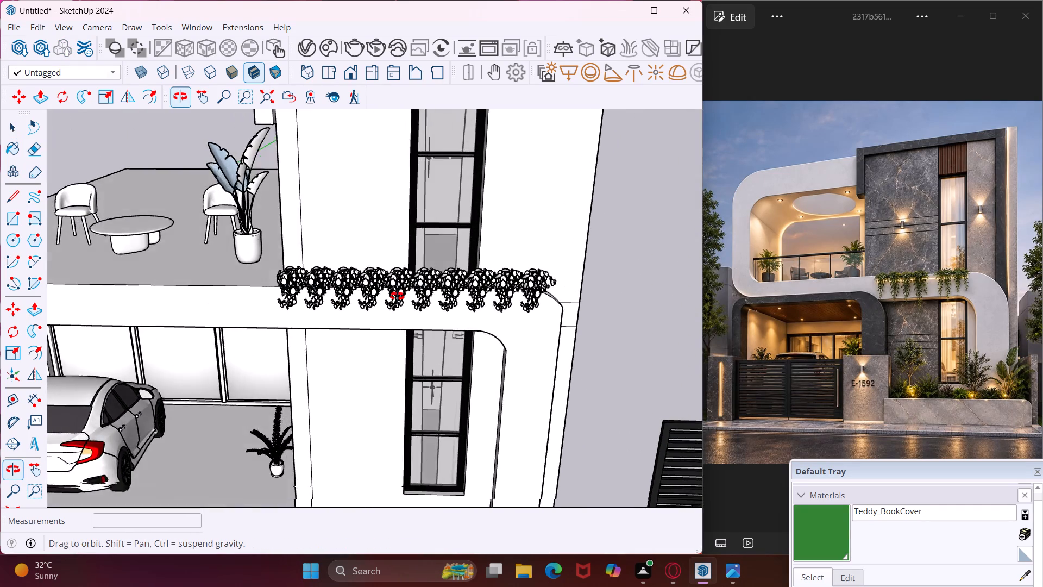
{"action": "middle_click_drag", "start_coordinate": [397, 296], "coordinate": [502, 227]}
{"action": "scroll", "coordinate": [440, 253], "scroll_direction": "down", "scroll_amount": 9}
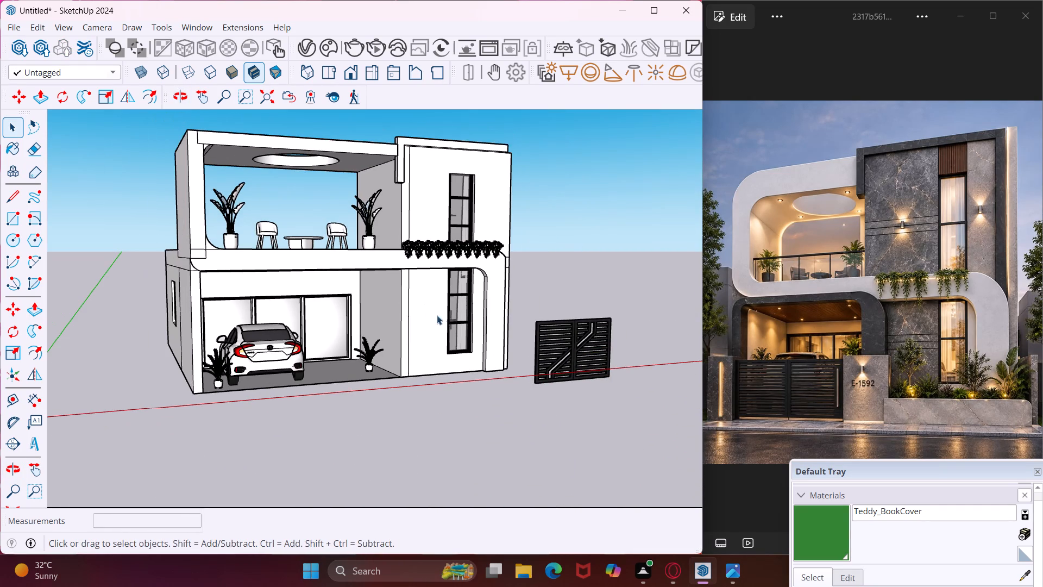
{"action": "middle_click_drag", "start_coordinate": [463, 361], "coordinate": [405, 406]}
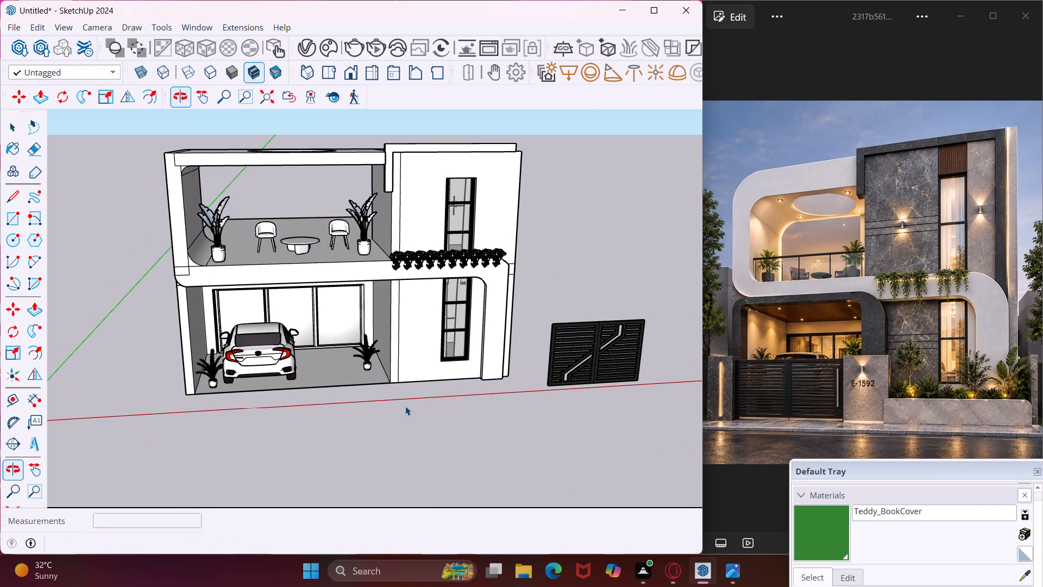
{"action": "scroll", "coordinate": [405, 406], "scroll_direction": "up", "scroll_amount": 3}
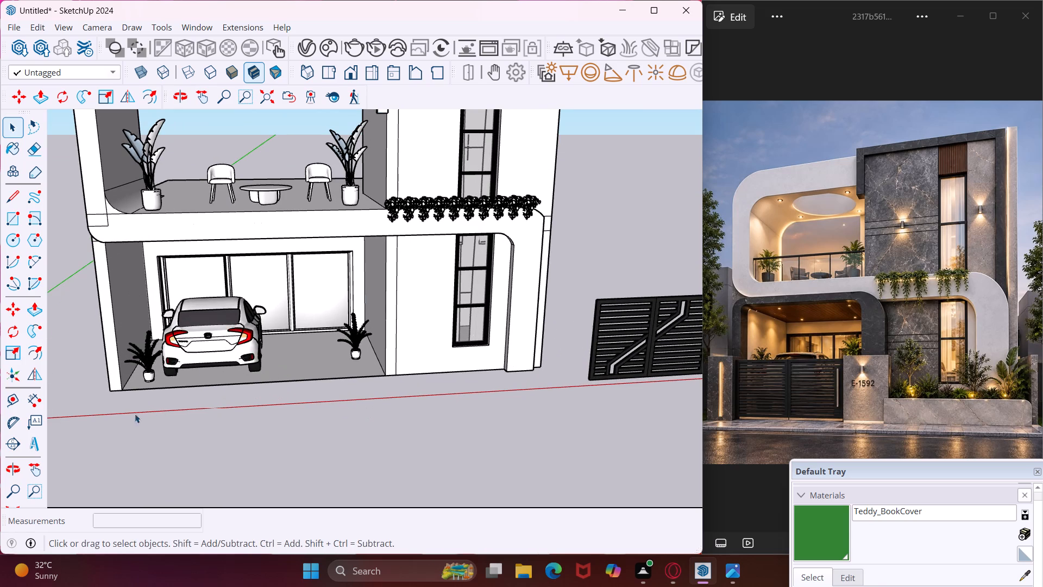
{"action": "scroll", "coordinate": [112, 407], "scroll_direction": "up", "scroll_amount": 2}
{"action": "middle_click_drag", "start_coordinate": [403, 398], "coordinate": [400, 395]}
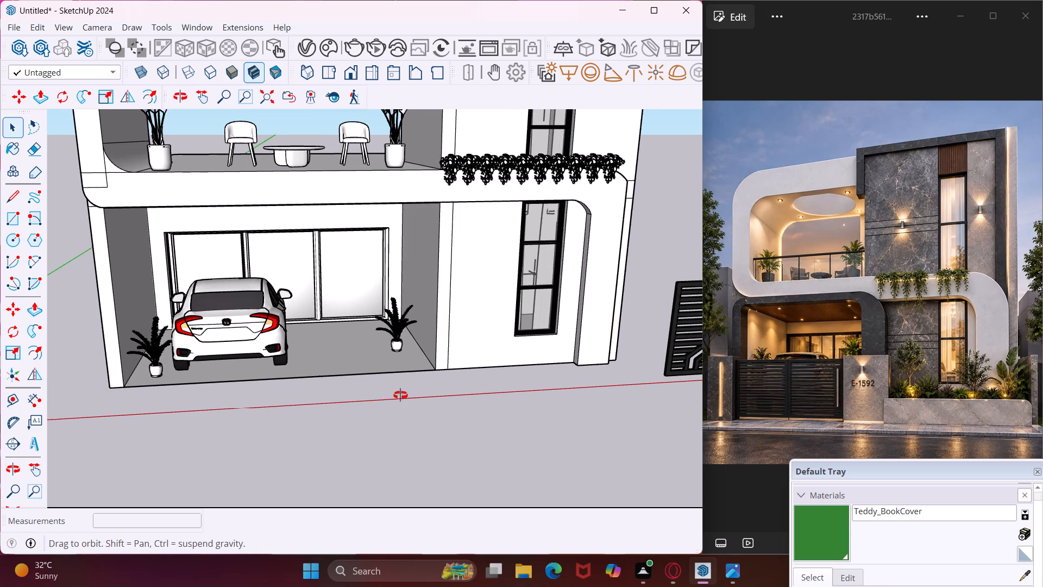
{"action": "middle_click_drag", "start_coordinate": [400, 395], "coordinate": [262, 324]}
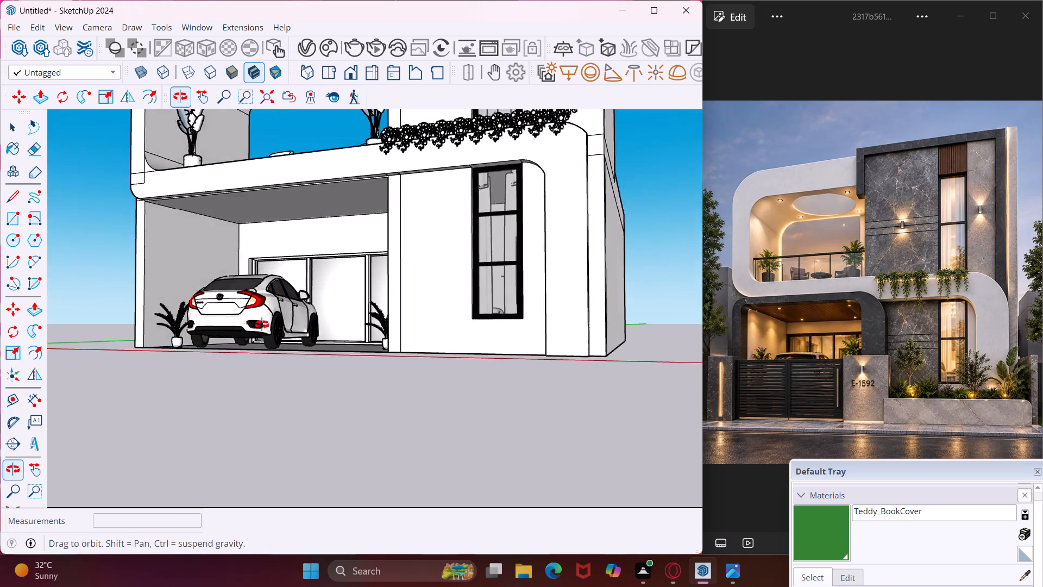
Draw a 6" line across the underside of the projecting roof band, near its outer end above the upper tall window.
{"action": "middle_click_drag", "start_coordinate": [262, 324], "coordinate": [316, 470]}
{"action": "scroll", "coordinate": [298, 447], "scroll_direction": "down", "scroll_amount": 8}
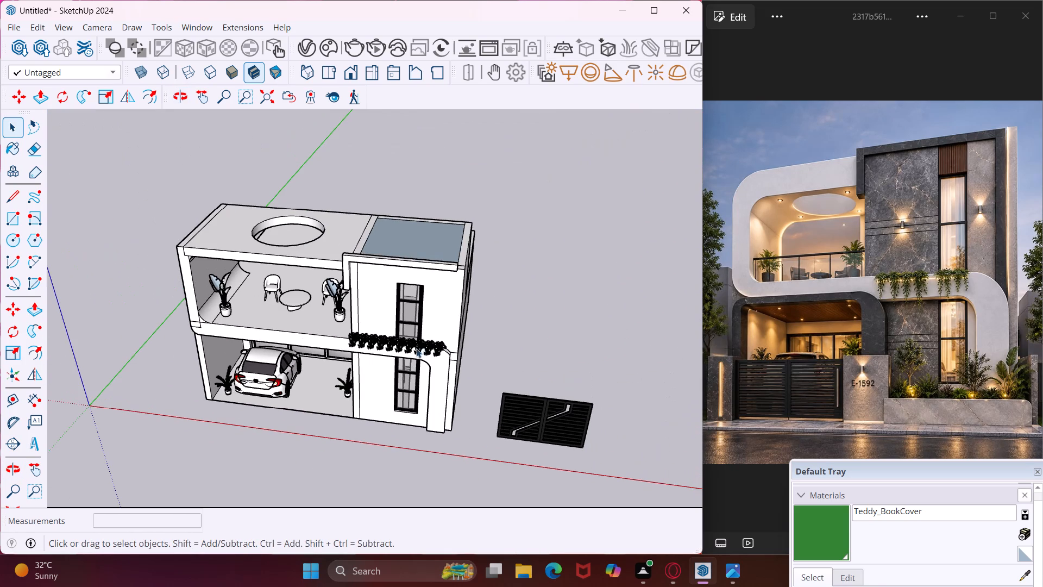
{"action": "scroll", "coordinate": [442, 276], "scroll_direction": "up", "scroll_amount": 5}
{"action": "middle_click_drag", "start_coordinate": [451, 264], "coordinate": [533, 180]}
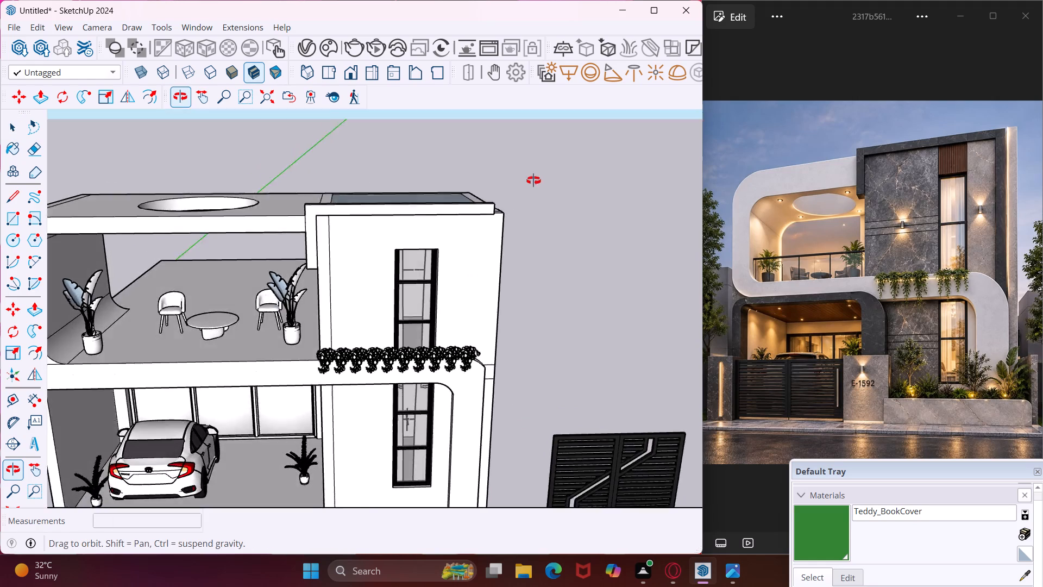
{"action": "middle_click_drag", "start_coordinate": [533, 180], "coordinate": [568, 148]}
{"action": "scroll", "coordinate": [480, 197], "scroll_direction": "up", "scroll_amount": 9}
{"action": "middle_click_drag", "start_coordinate": [475, 203], "coordinate": [504, 179]}
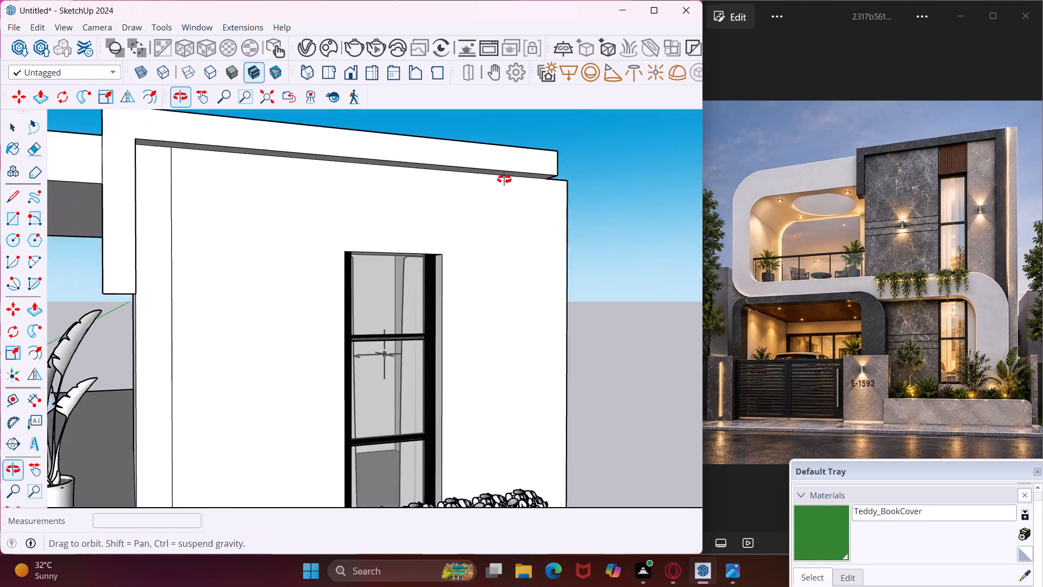
{"action": "middle_click_drag", "start_coordinate": [504, 179], "coordinate": [576, 147]}
{"action": "scroll", "coordinate": [576, 147], "scroll_direction": "up", "scroll_amount": 1}
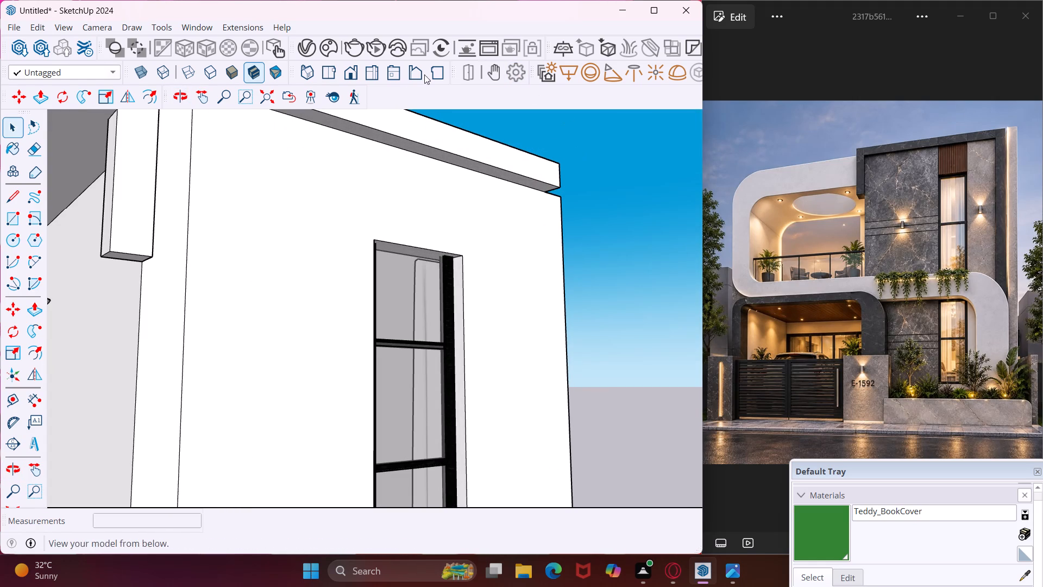
{"action": "left_click", "coordinate": [8, 193]}
{"action": "scroll", "coordinate": [521, 189], "scroll_direction": "up", "scroll_amount": 8}
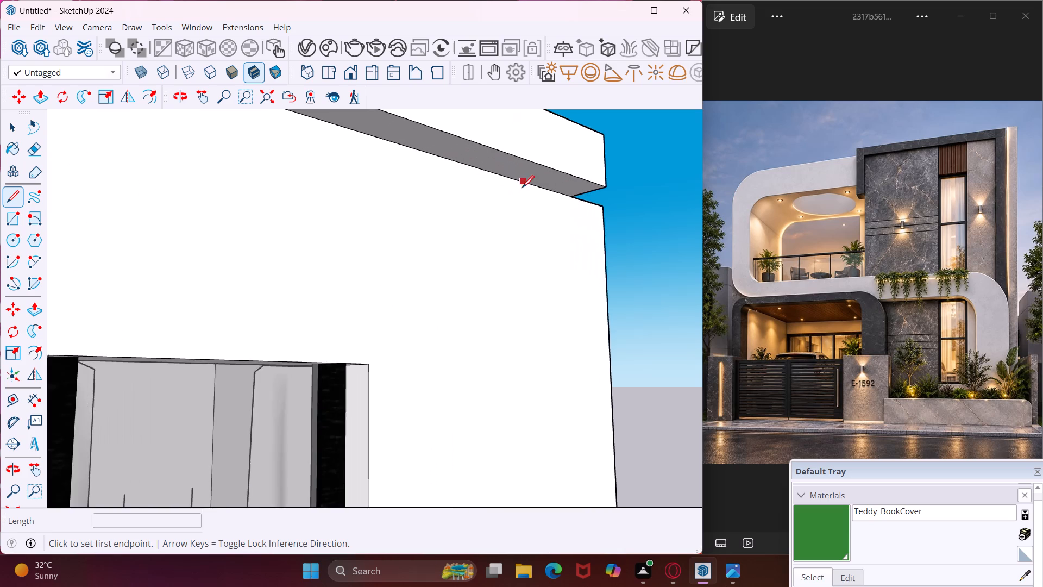
{"action": "middle_click_drag", "start_coordinate": [522, 188], "coordinate": [563, 179]}
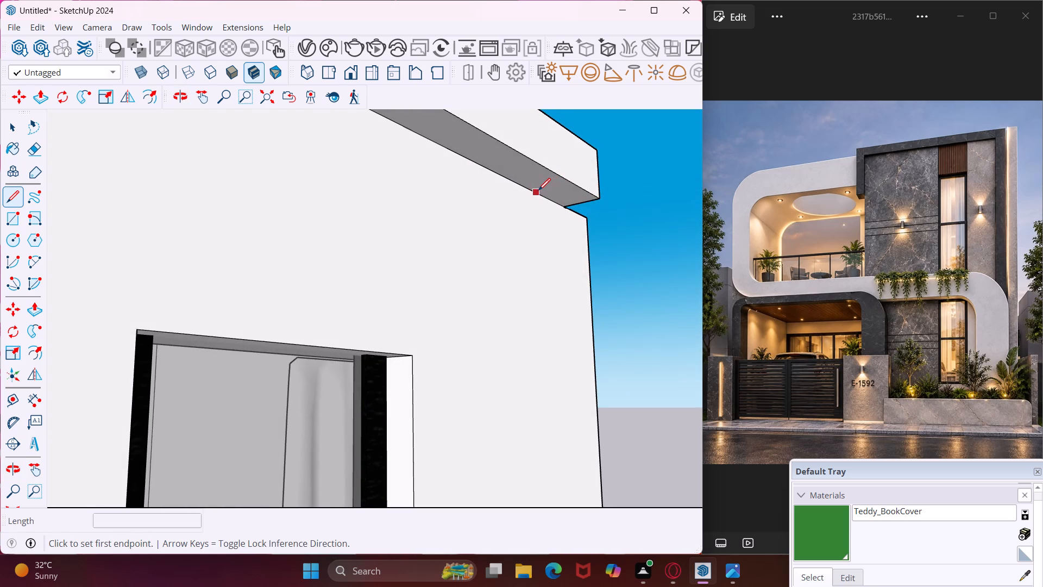
{"action": "left_click", "coordinate": [533, 190]}
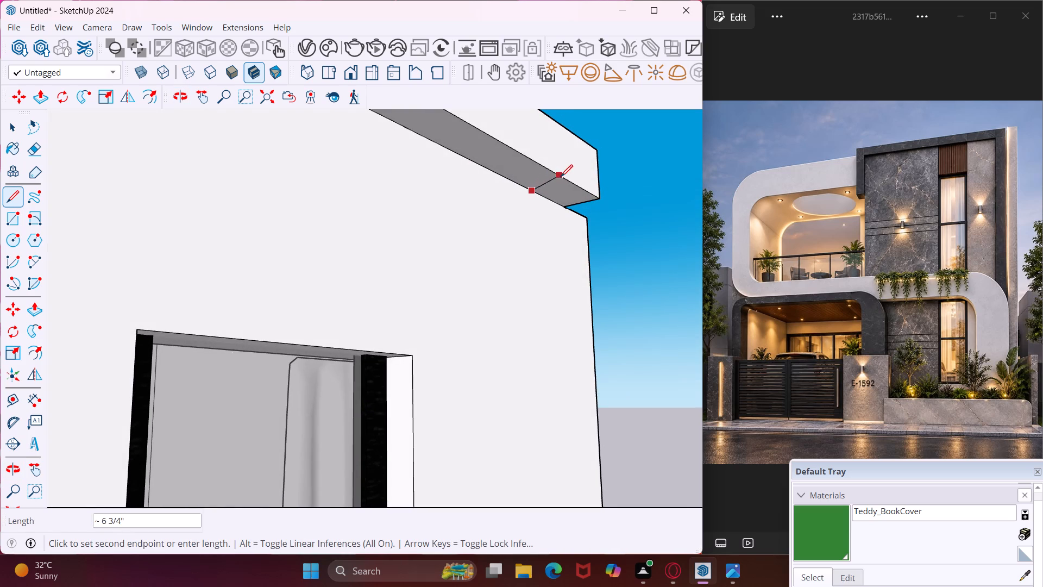
{"action": "left_click", "coordinate": [569, 180]}
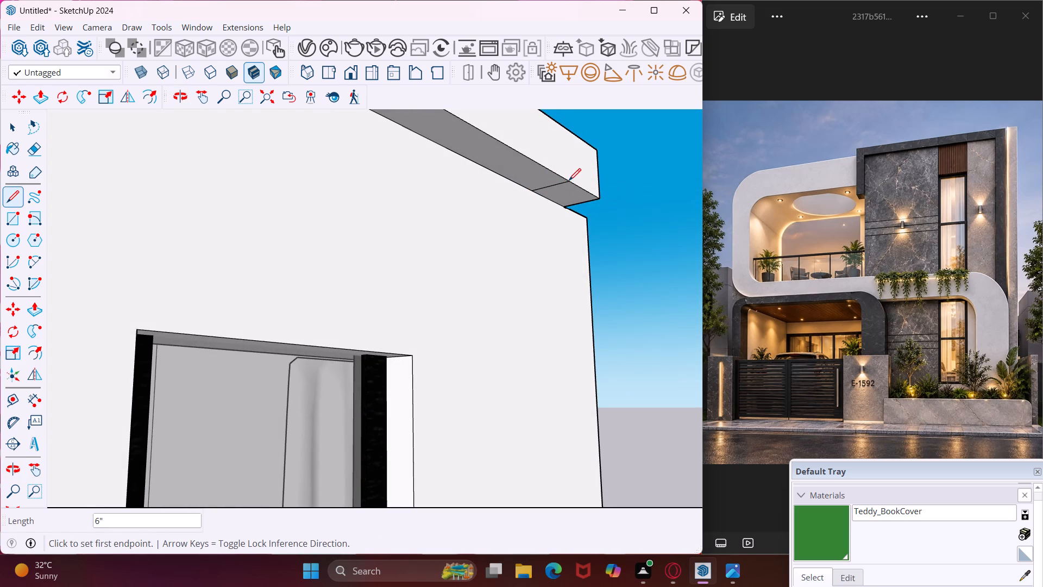
{"action": "key", "text": "Escape"}
Push/Pull the small underside face at the roof band's outer end down about 9' 3 7/8" to the curved ledge.
{"action": "key", "text": "space"}
{"action": "left_click", "coordinate": [571, 193]}
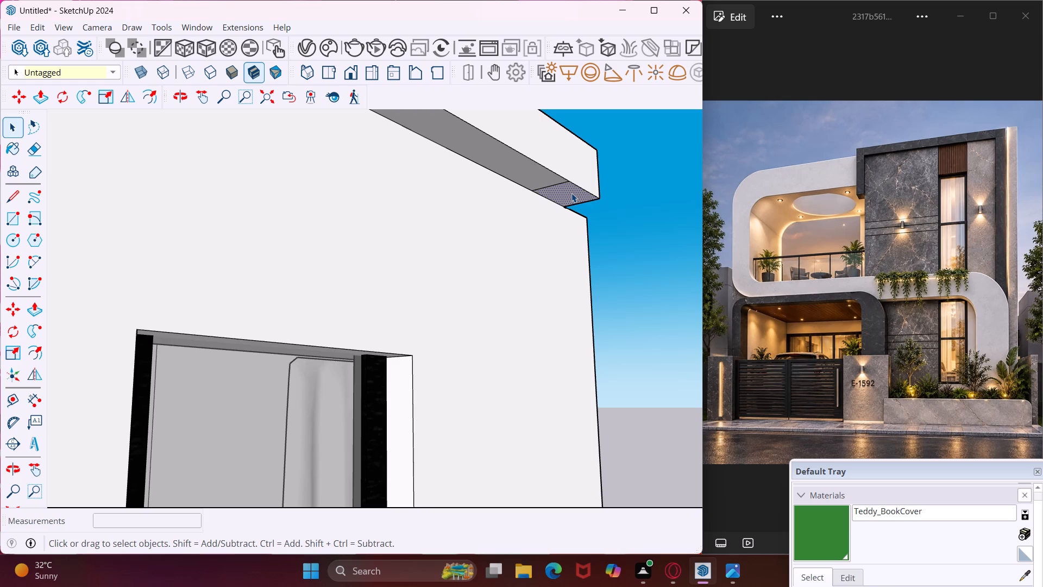
{"action": "left_click", "coordinate": [571, 193]}
{"action": "key", "text": "p"}
{"action": "left_click_drag", "start_coordinate": [571, 193], "coordinate": [572, 200]}
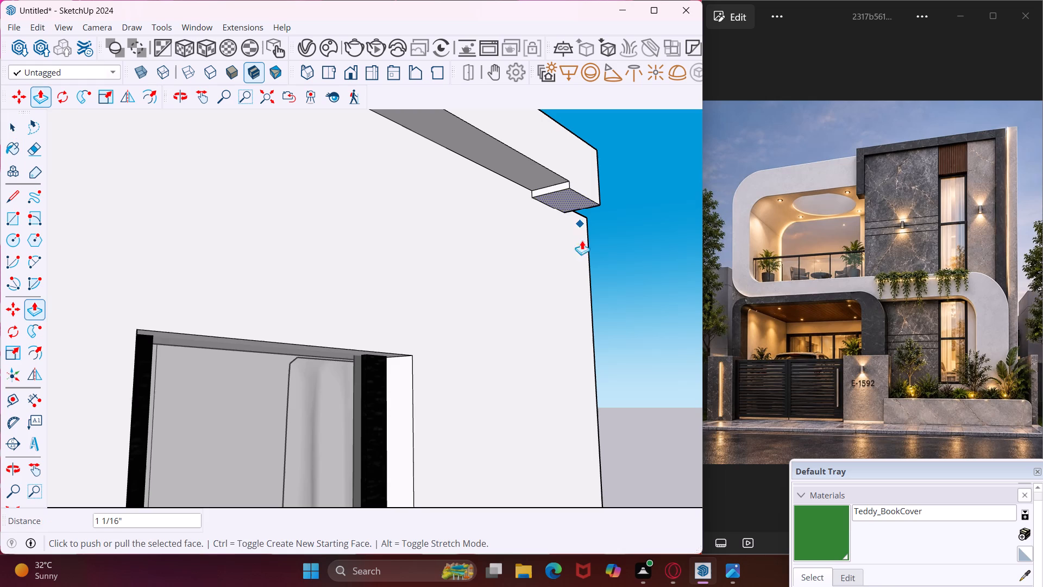
{"action": "scroll", "coordinate": [568, 201], "scroll_direction": "up", "scroll_amount": 4}
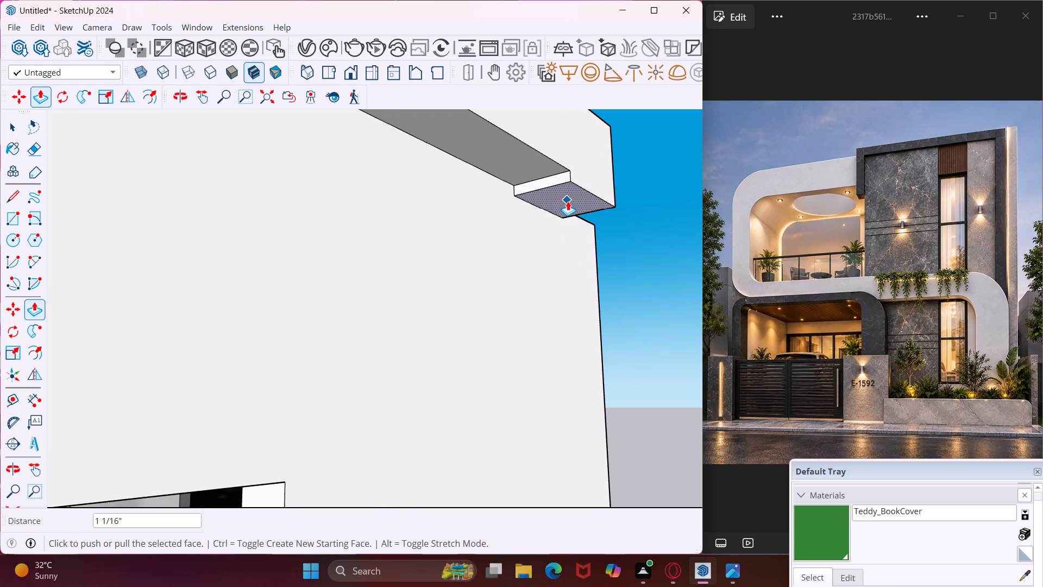
{"action": "key", "text": "Escape"}
{"action": "left_click", "coordinate": [567, 197]}
{"action": "scroll", "coordinate": [561, 263], "scroll_direction": "down", "scroll_amount": 4}
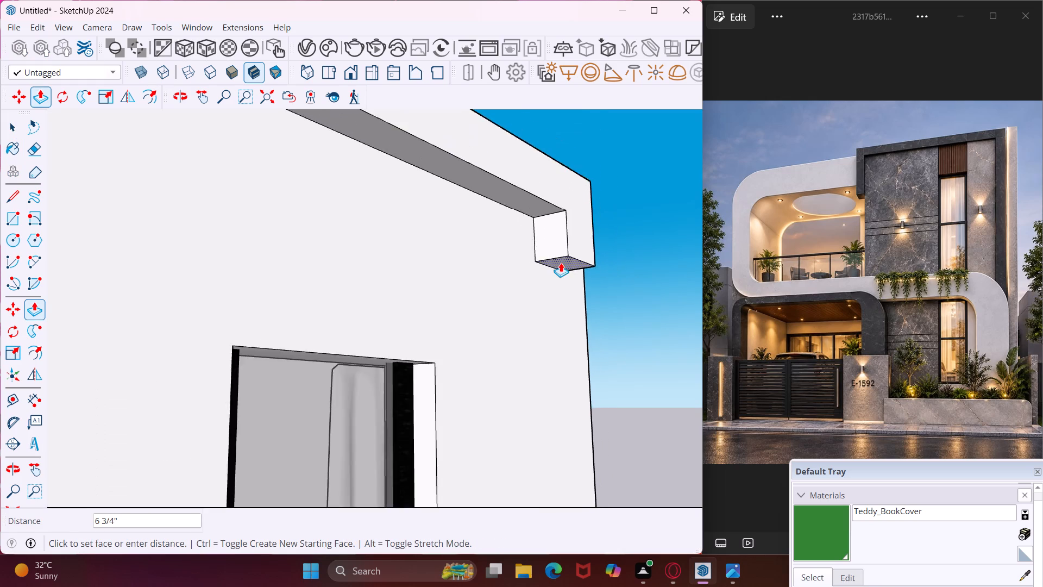
{"action": "scroll", "coordinate": [561, 263], "scroll_direction": "down", "scroll_amount": 11}
{"action": "middle_click_drag", "start_coordinate": [581, 383], "coordinate": [537, 384]}
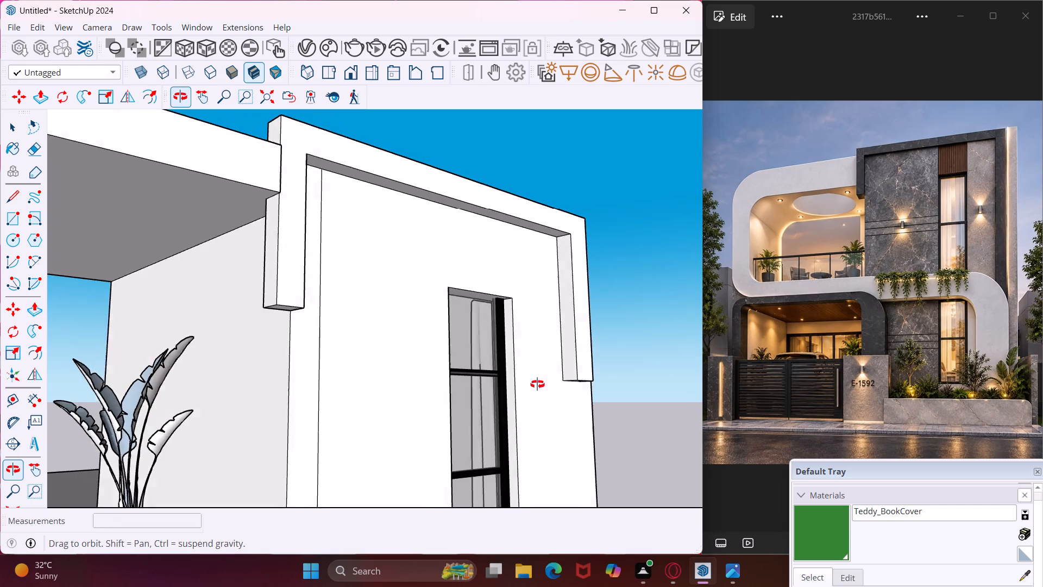
{"action": "middle_click_drag", "start_coordinate": [537, 384], "coordinate": [526, 383]}
{"action": "scroll", "coordinate": [525, 377], "scroll_direction": "down", "scroll_amount": 10}
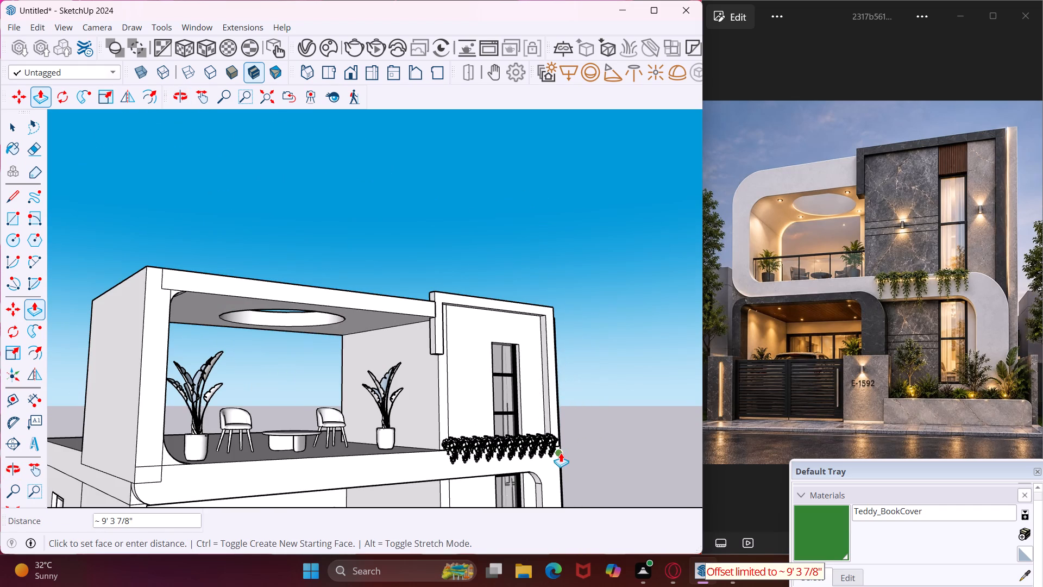
{"action": "scroll", "coordinate": [560, 460], "scroll_direction": "up", "scroll_amount": 7}
{"action": "middle_click_drag", "start_coordinate": [559, 460], "coordinate": [424, 449]}
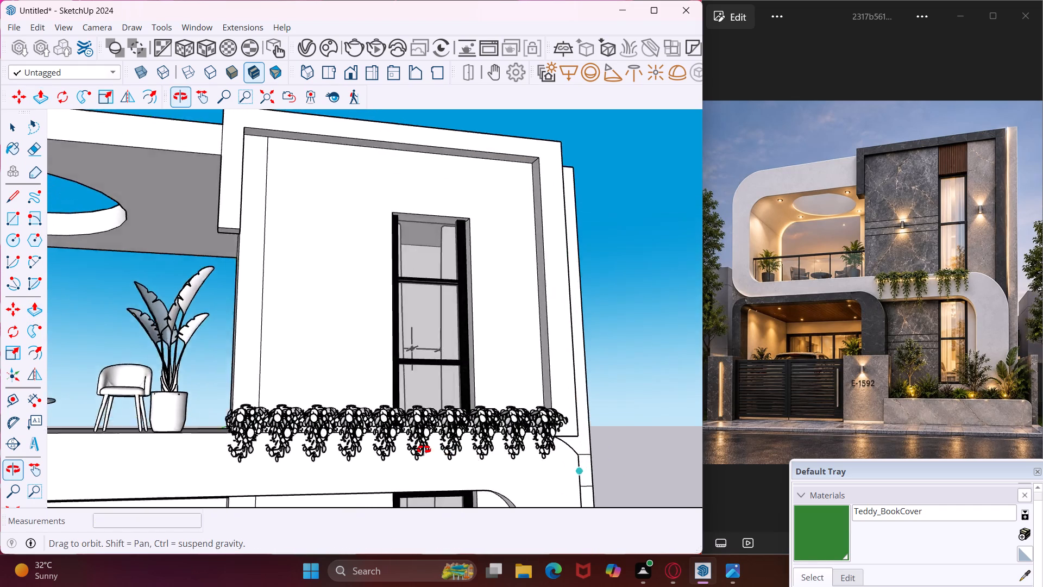
{"action": "middle_click_drag", "start_coordinate": [424, 449], "coordinate": [340, 436]}
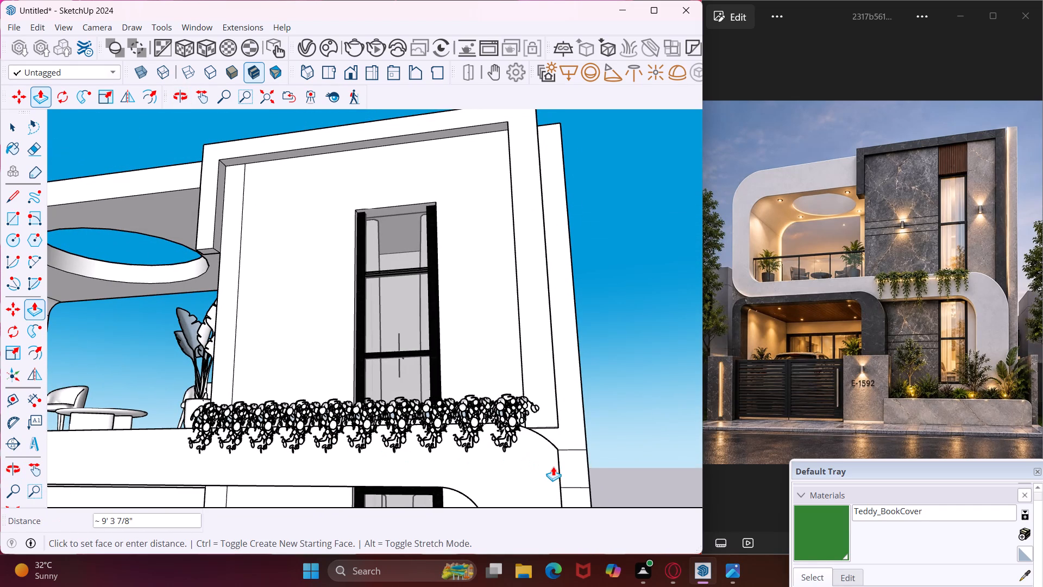
{"action": "left_click", "coordinate": [553, 466]}
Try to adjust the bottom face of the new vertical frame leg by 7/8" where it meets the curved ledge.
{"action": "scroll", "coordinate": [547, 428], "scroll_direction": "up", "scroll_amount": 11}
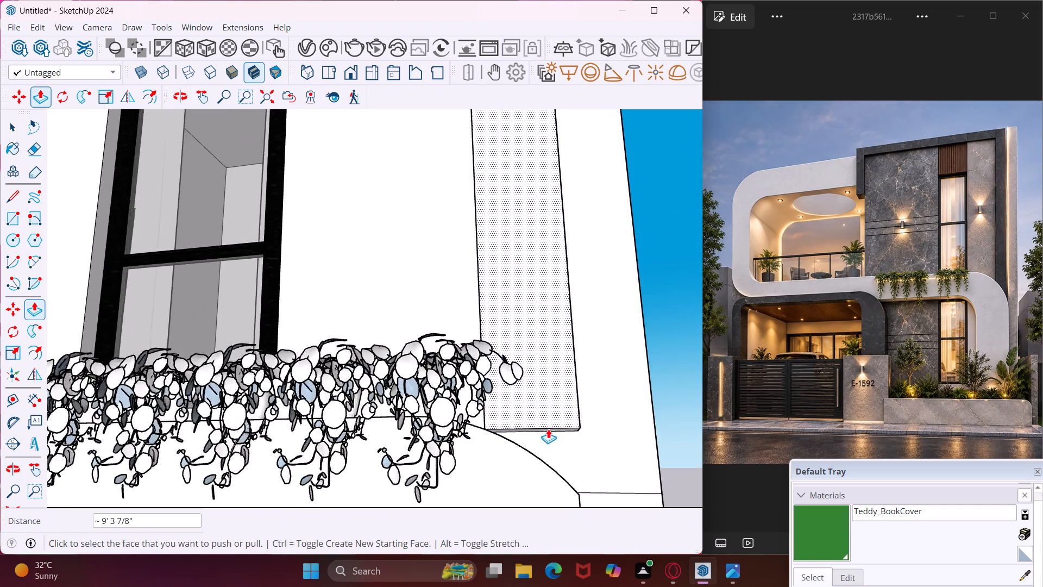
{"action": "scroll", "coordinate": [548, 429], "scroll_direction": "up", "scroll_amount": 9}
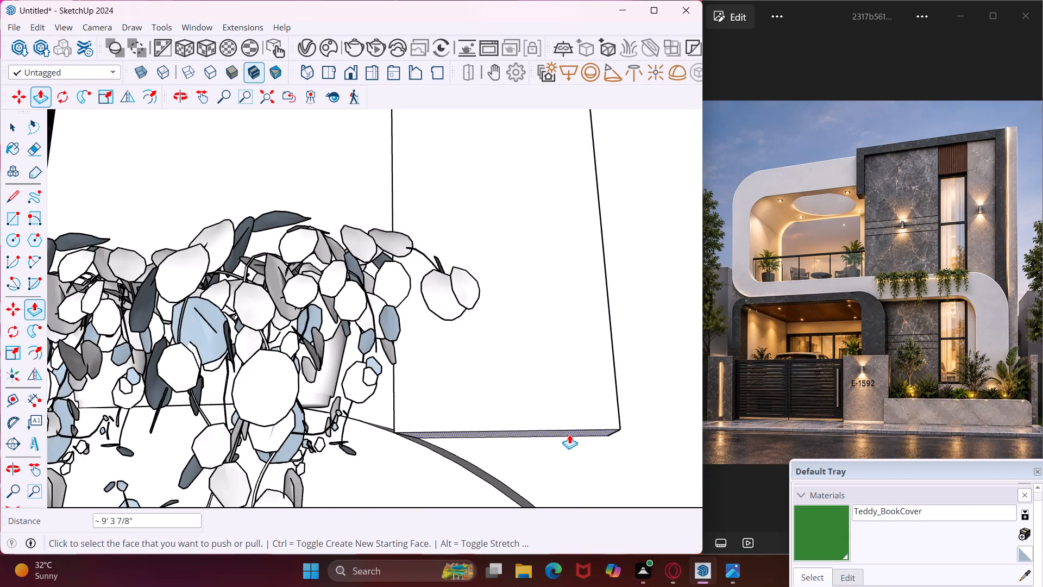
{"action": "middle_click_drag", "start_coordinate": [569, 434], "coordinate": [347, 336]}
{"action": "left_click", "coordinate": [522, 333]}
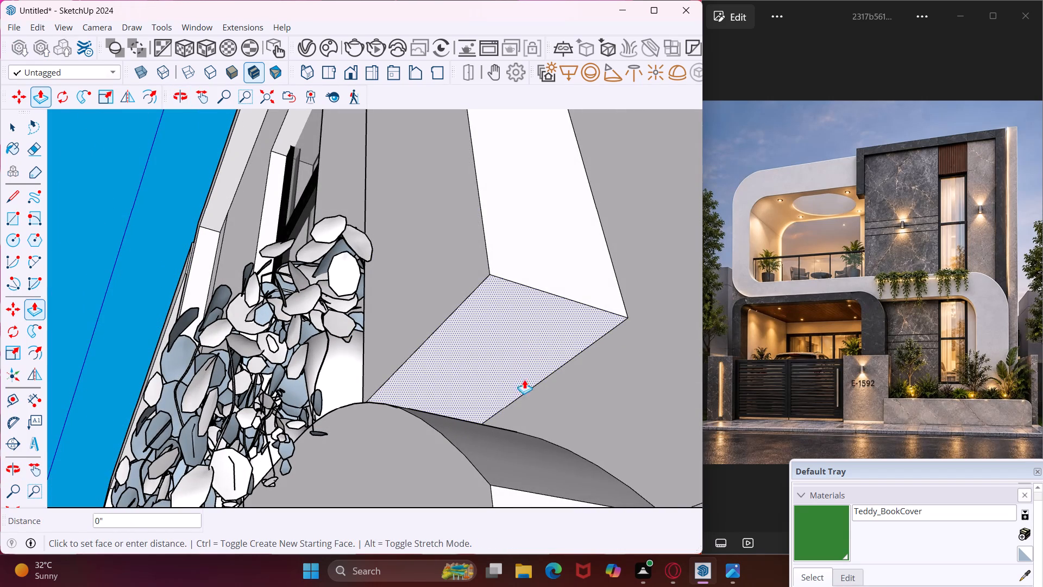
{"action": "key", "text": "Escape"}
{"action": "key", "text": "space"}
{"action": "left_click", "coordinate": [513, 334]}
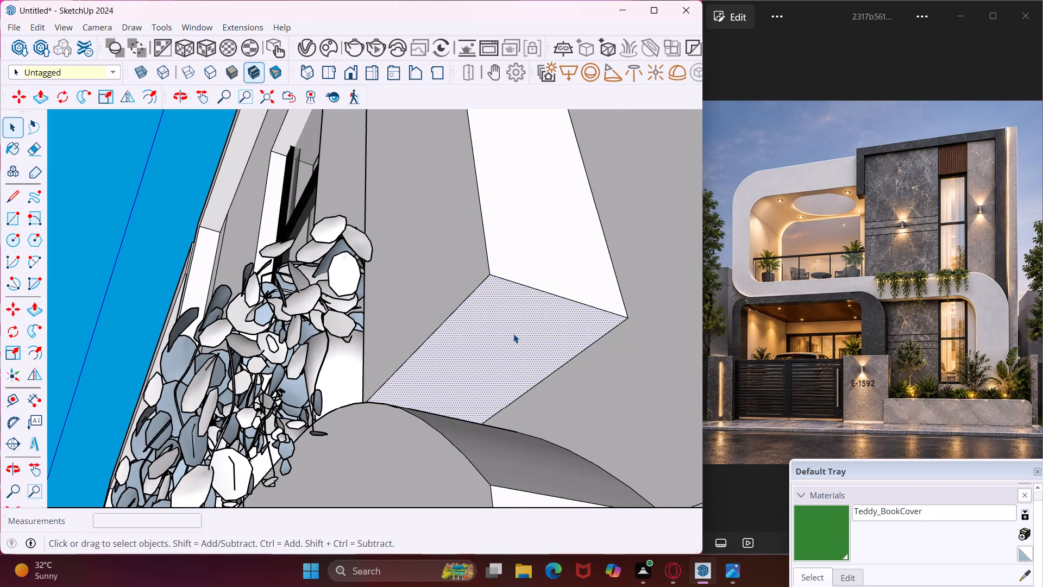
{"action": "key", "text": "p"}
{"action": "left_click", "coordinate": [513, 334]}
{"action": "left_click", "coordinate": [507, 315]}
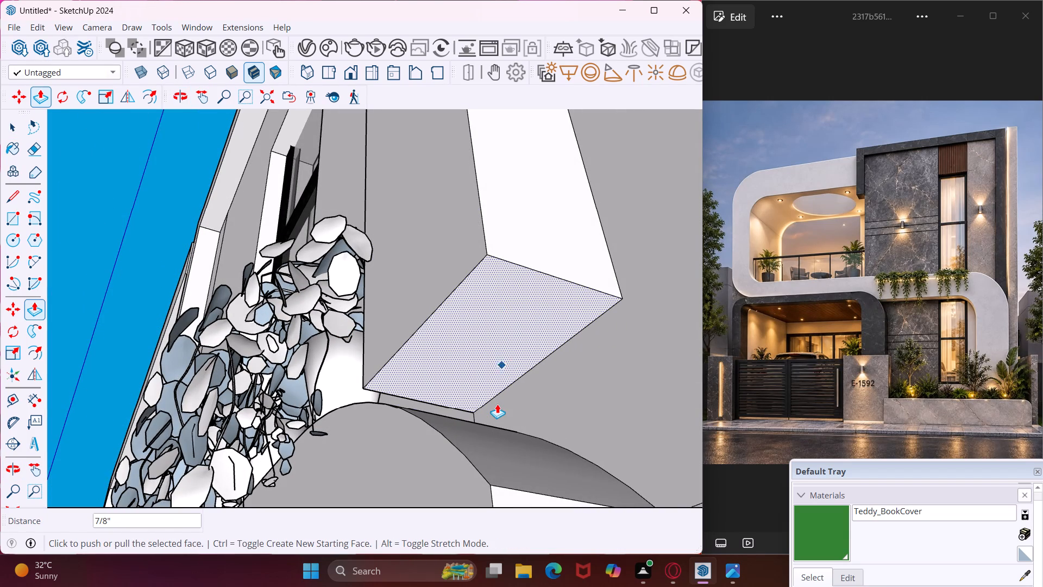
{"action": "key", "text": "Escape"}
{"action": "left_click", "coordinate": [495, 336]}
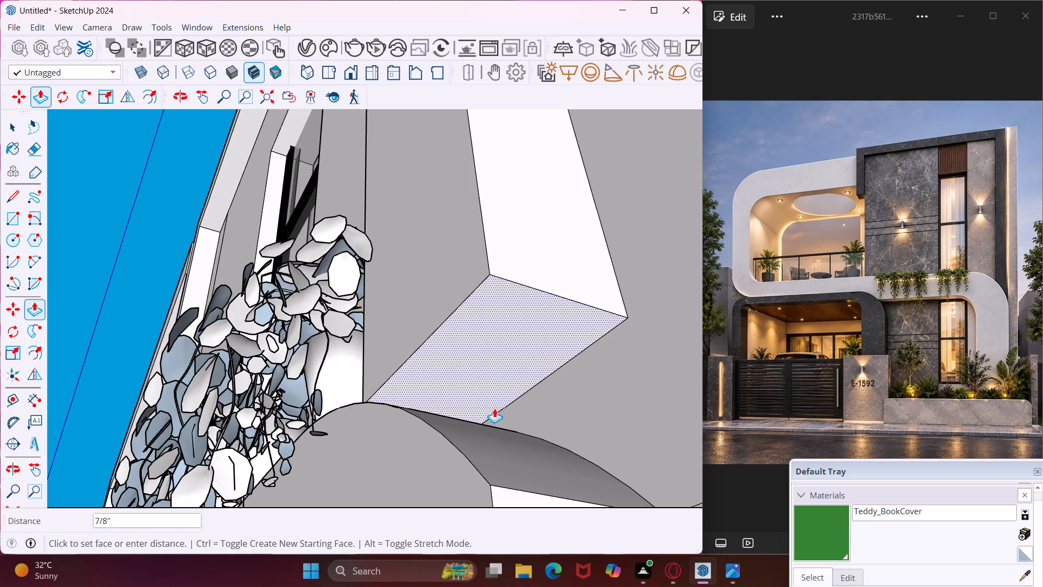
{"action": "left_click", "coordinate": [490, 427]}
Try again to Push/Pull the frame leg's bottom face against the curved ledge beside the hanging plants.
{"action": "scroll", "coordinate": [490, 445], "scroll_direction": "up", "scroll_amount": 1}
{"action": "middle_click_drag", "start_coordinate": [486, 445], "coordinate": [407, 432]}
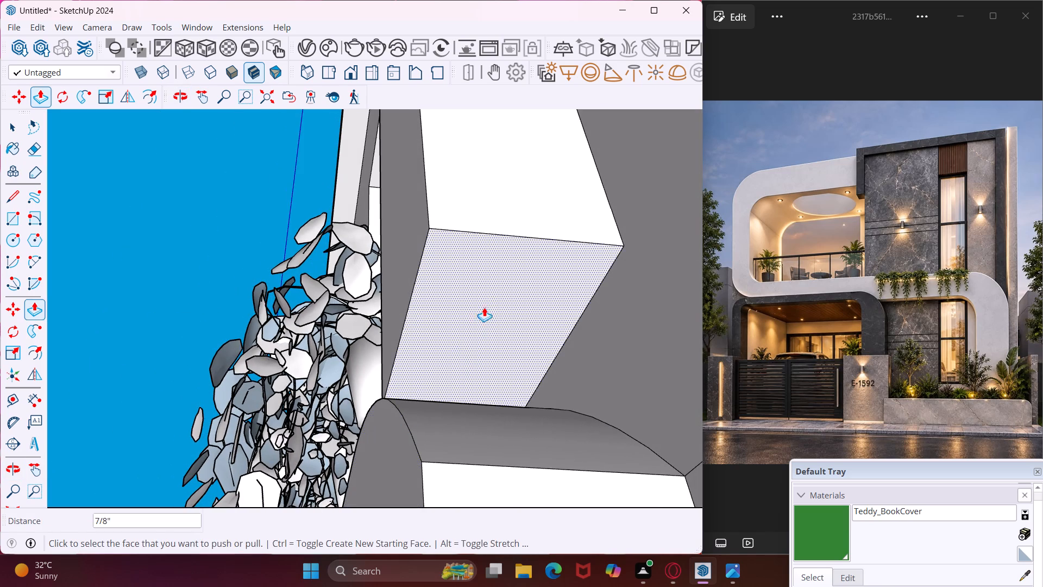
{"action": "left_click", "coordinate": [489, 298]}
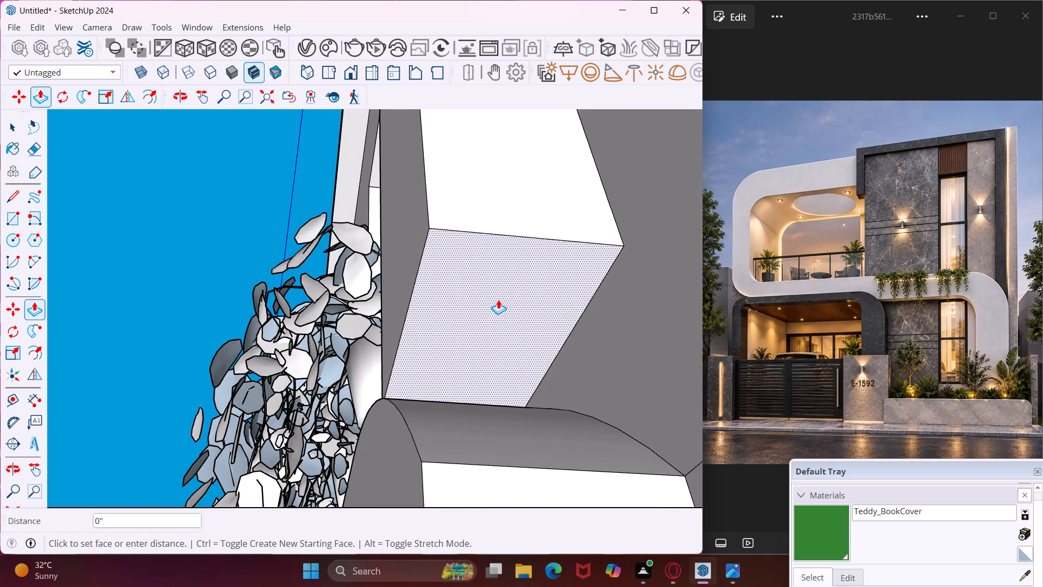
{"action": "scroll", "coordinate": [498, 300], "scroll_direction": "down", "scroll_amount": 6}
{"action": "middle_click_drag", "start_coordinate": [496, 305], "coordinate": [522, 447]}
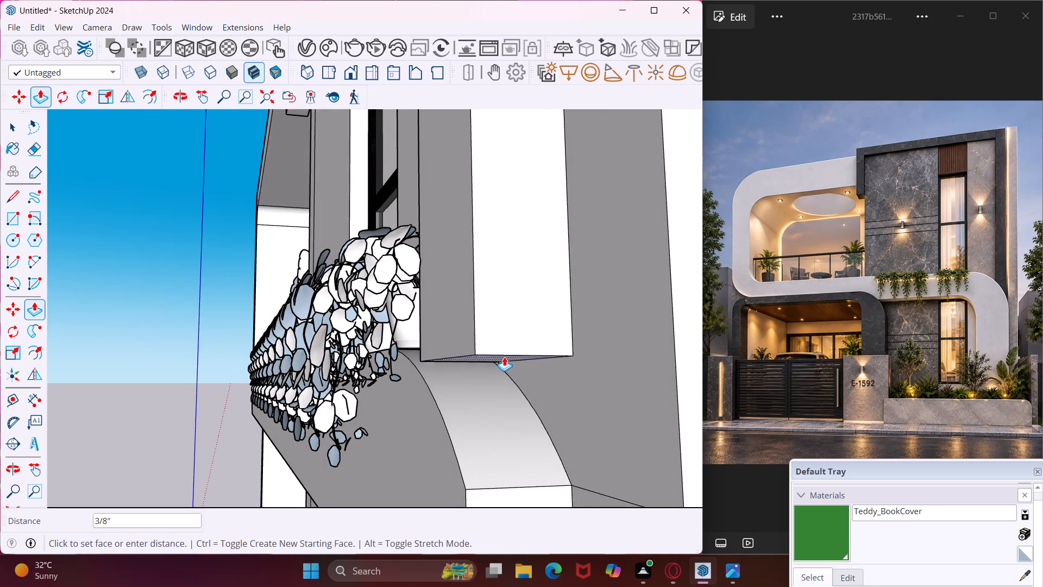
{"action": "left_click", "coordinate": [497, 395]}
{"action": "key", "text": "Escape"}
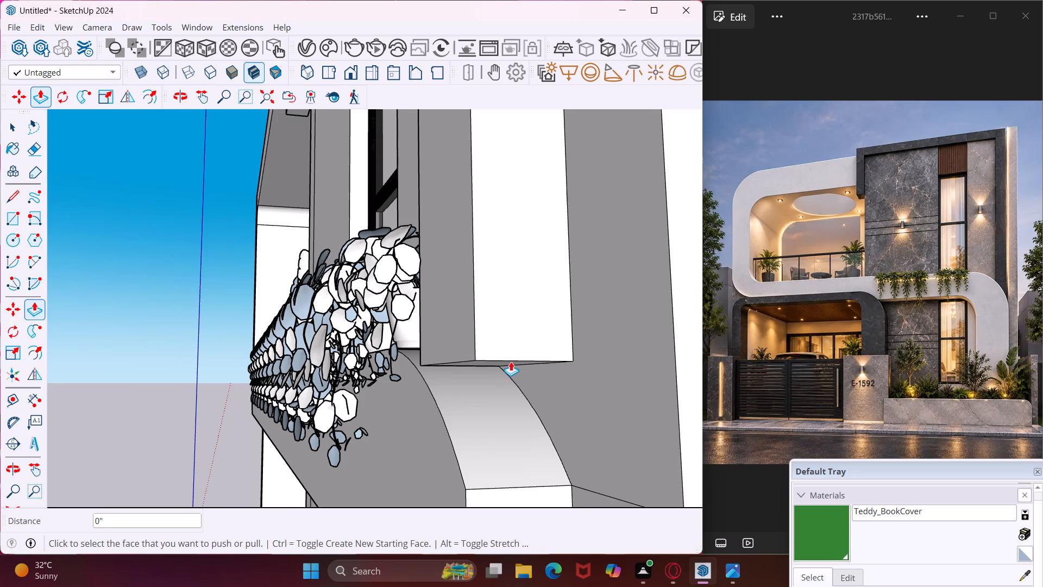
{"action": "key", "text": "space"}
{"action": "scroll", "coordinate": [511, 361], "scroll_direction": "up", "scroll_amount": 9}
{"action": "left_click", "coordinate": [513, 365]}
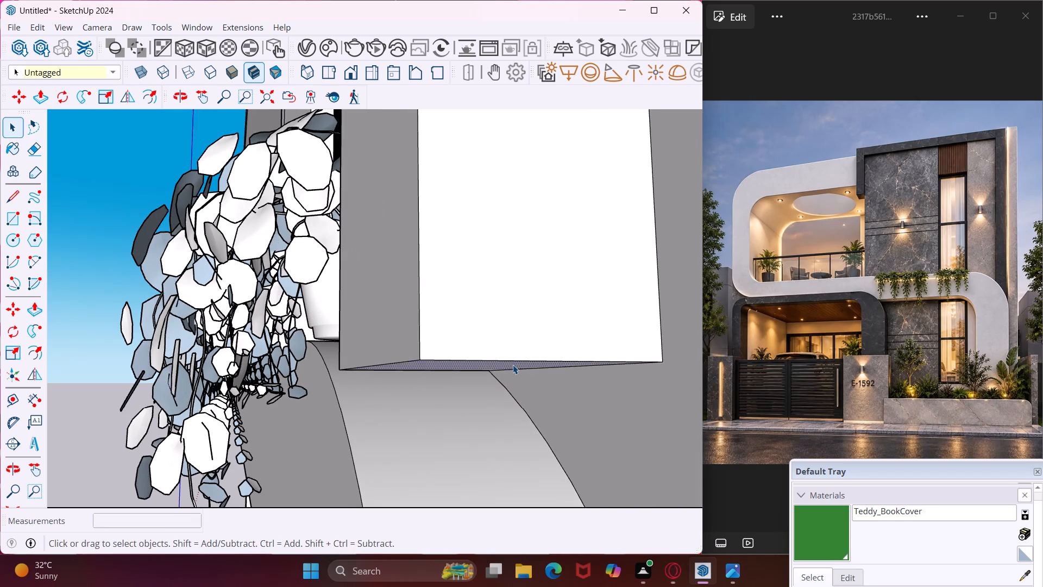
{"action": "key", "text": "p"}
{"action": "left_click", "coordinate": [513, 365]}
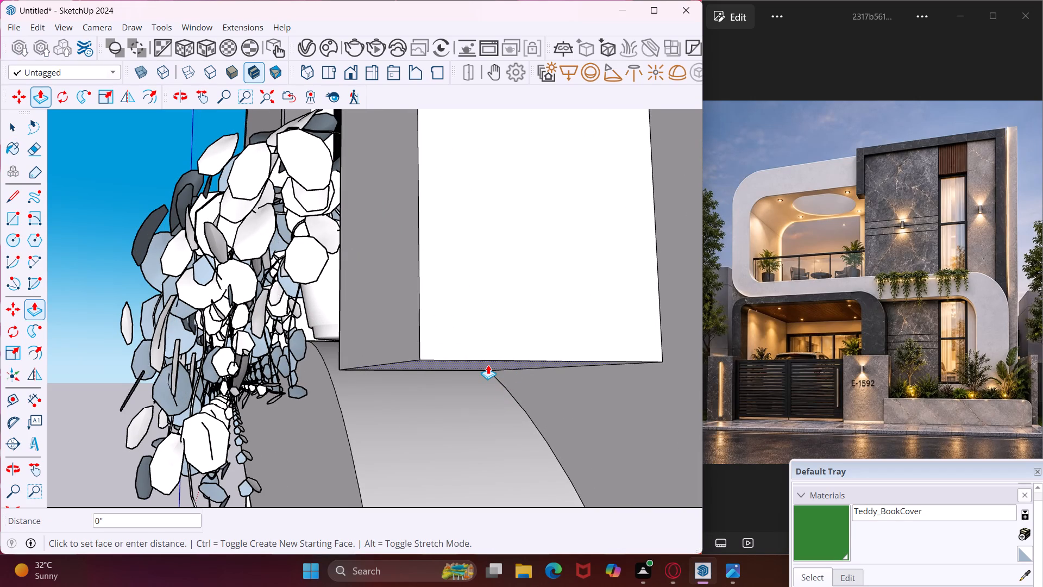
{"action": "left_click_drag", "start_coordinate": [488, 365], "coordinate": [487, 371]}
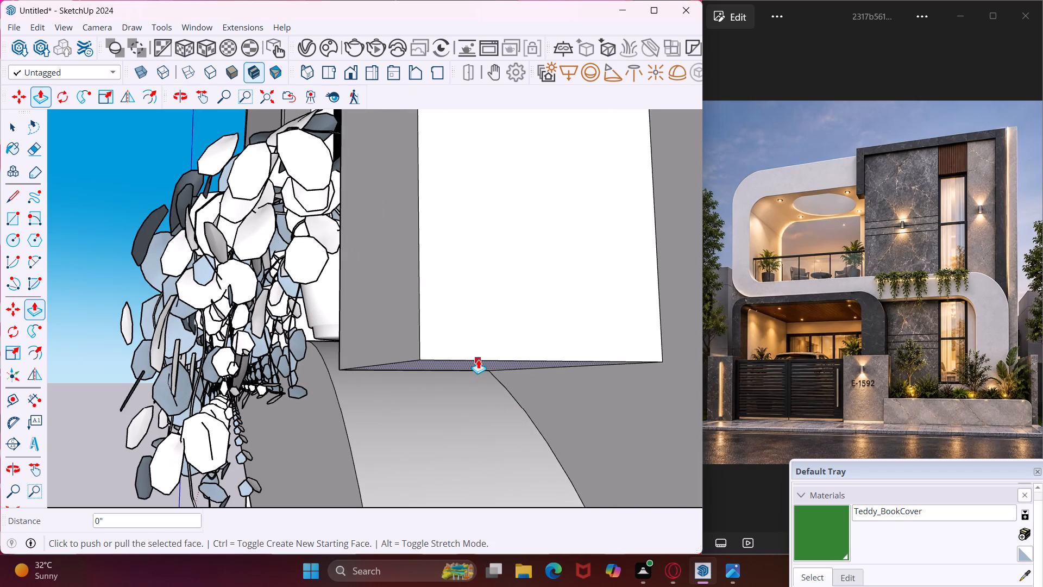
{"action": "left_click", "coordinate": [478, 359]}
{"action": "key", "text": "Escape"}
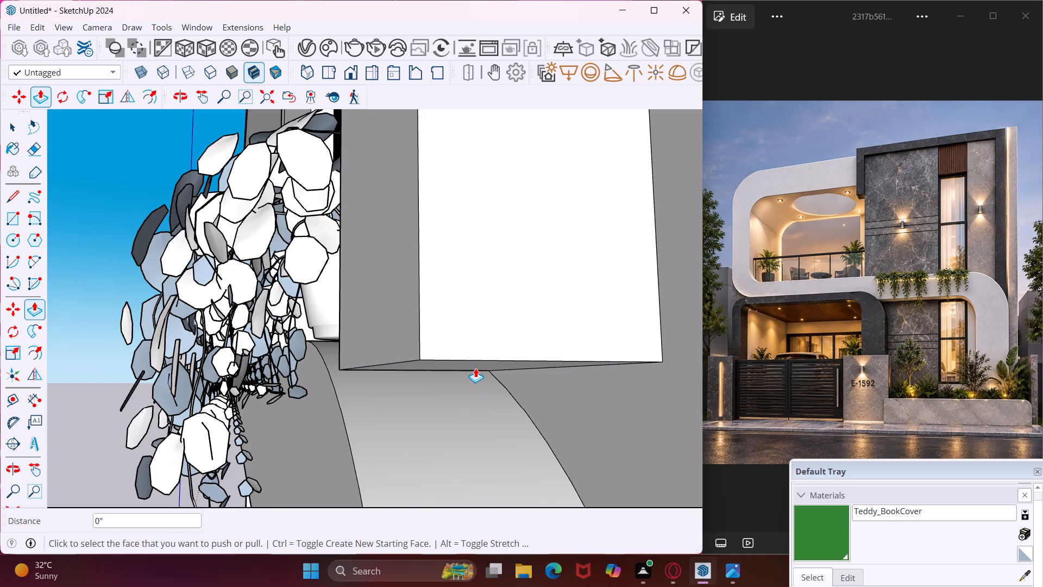
Examine the completed facade frame, the plant row and the upper window wall from the front.
{"action": "scroll", "coordinate": [466, 375], "scroll_direction": "down", "scroll_amount": 12}
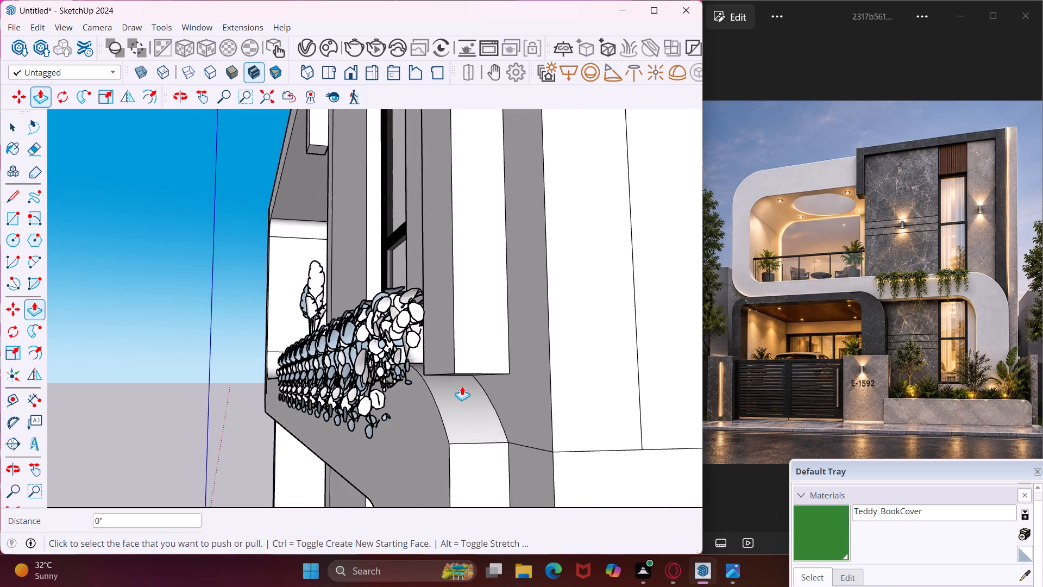
{"action": "middle_click_drag", "start_coordinate": [491, 318], "coordinate": [756, 433]}
{"action": "scroll", "coordinate": [588, 329], "scroll_direction": "down", "scroll_amount": 8}
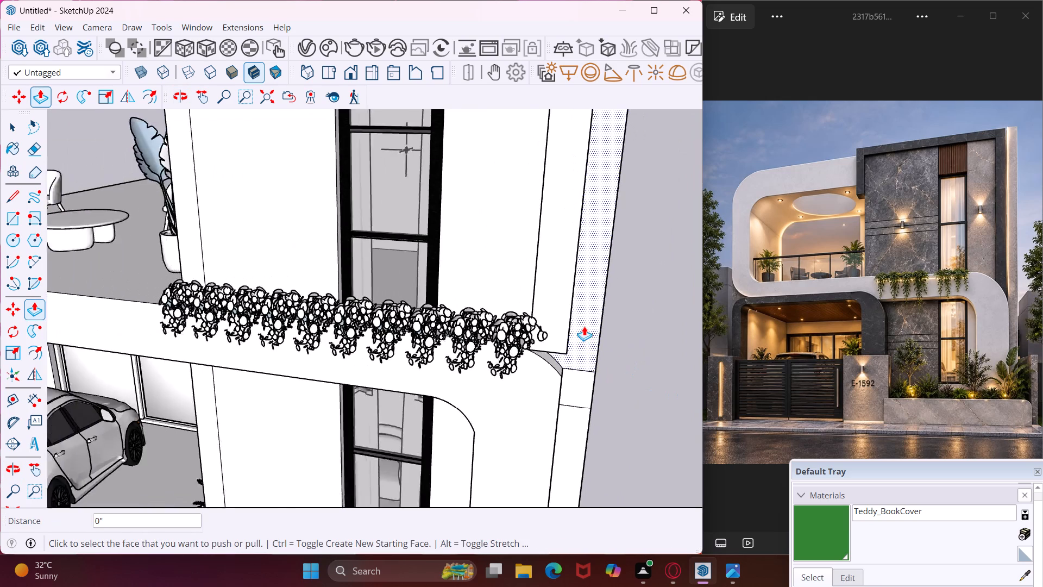
{"action": "scroll", "coordinate": [584, 326], "scroll_direction": "down", "scroll_amount": 14}
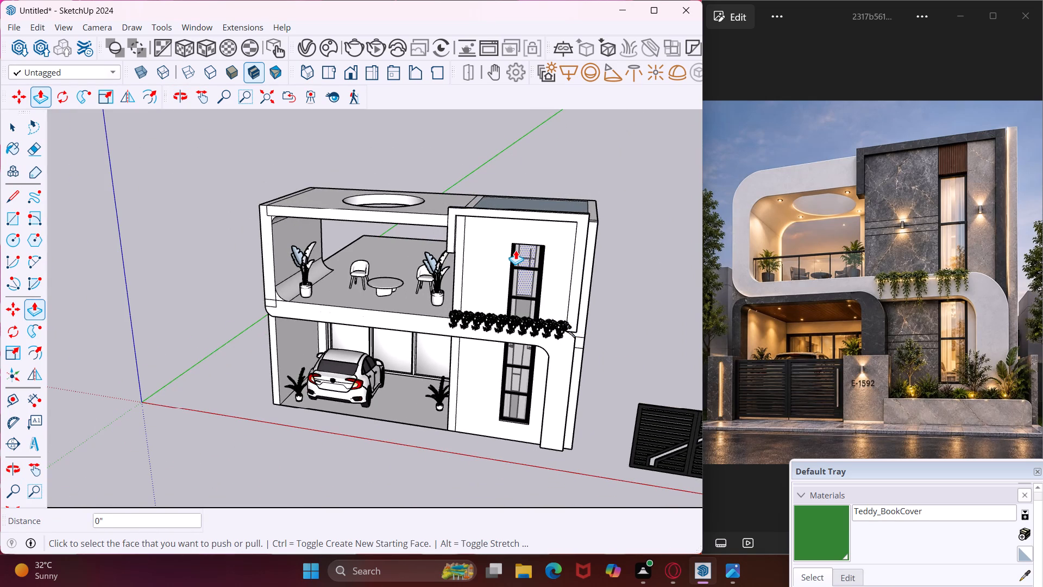
{"action": "key", "text": "Escape"}
{"action": "key", "text": "space"}
{"action": "scroll", "coordinate": [517, 234], "scroll_direction": "up", "scroll_amount": 4}
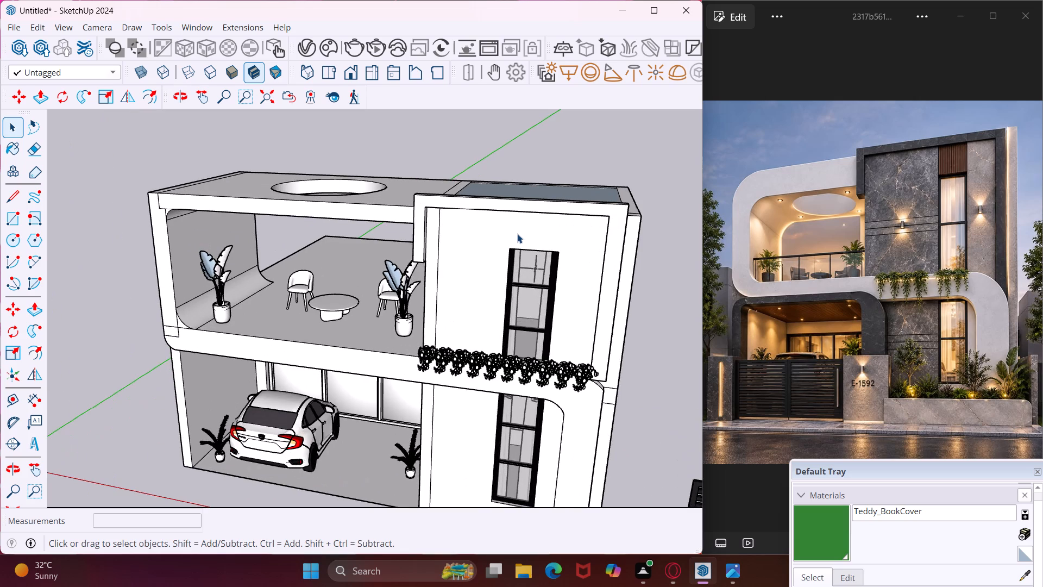
{"action": "middle_click_drag", "start_coordinate": [517, 234], "coordinate": [609, 141]}
{"action": "scroll", "coordinate": [518, 233], "scroll_direction": "up", "scroll_amount": 1}
{"action": "scroll", "coordinate": [546, 187], "scroll_direction": "up", "scroll_amount": 5}
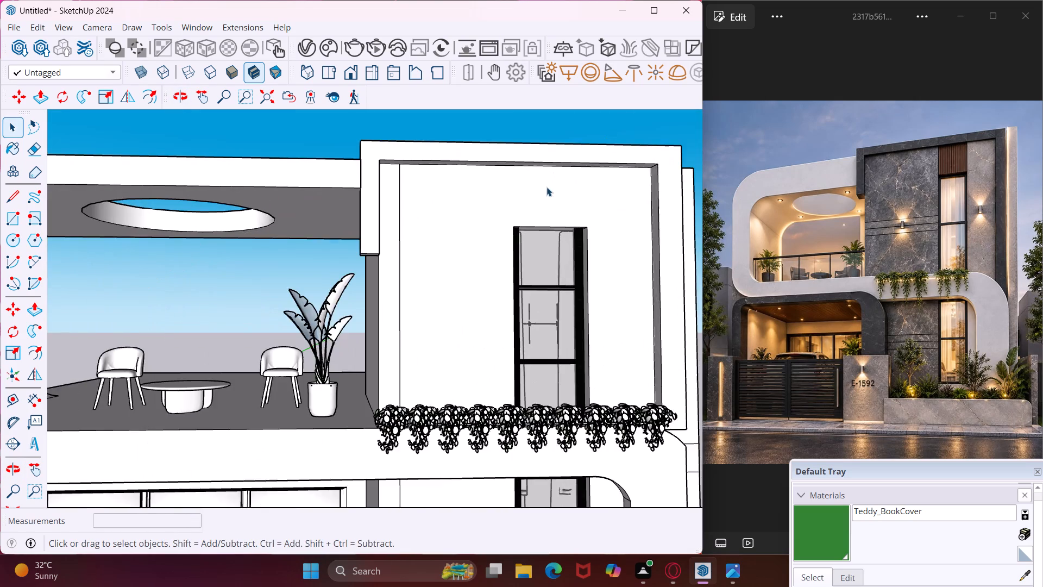
Draw a narrow vertical rectangle about 2 3/8" by 2' 2 5/8" from the upper window's top corner up to the facade frame.
{"action": "scroll", "coordinate": [546, 187], "scroll_direction": "up", "scroll_amount": 10}
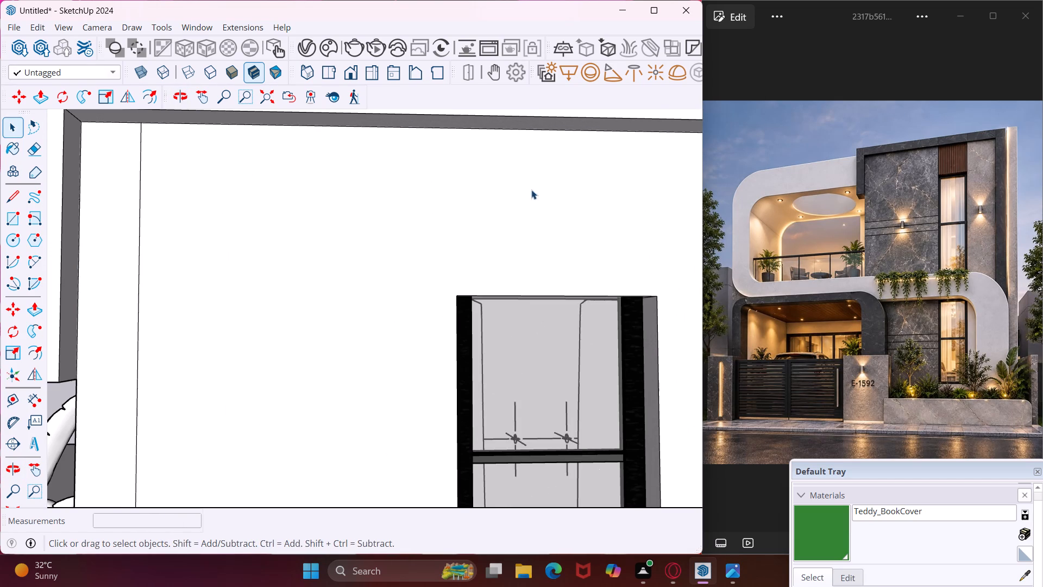
{"action": "scroll", "coordinate": [510, 199], "scroll_direction": "down", "scroll_amount": 4}
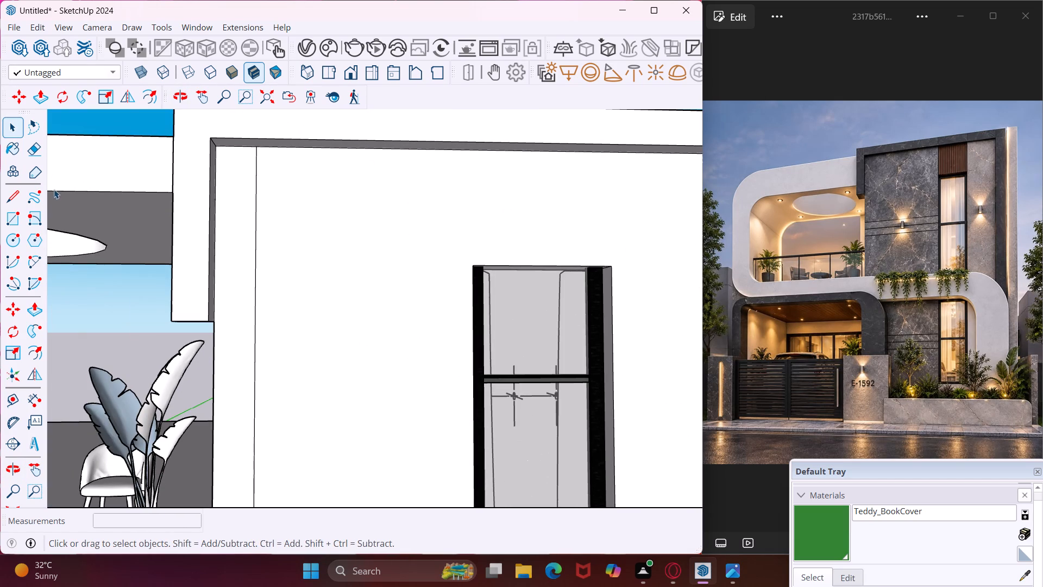
{"action": "left_click", "coordinate": [14, 215]}
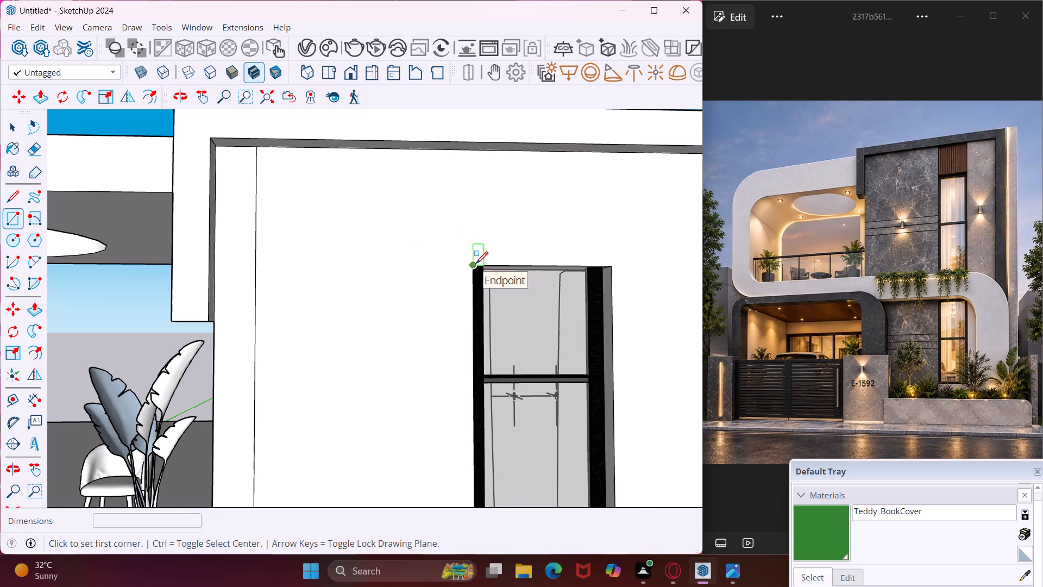
{"action": "scroll", "coordinate": [476, 264], "scroll_direction": "up", "scroll_amount": 2}
{"action": "left_click", "coordinate": [476, 263]}
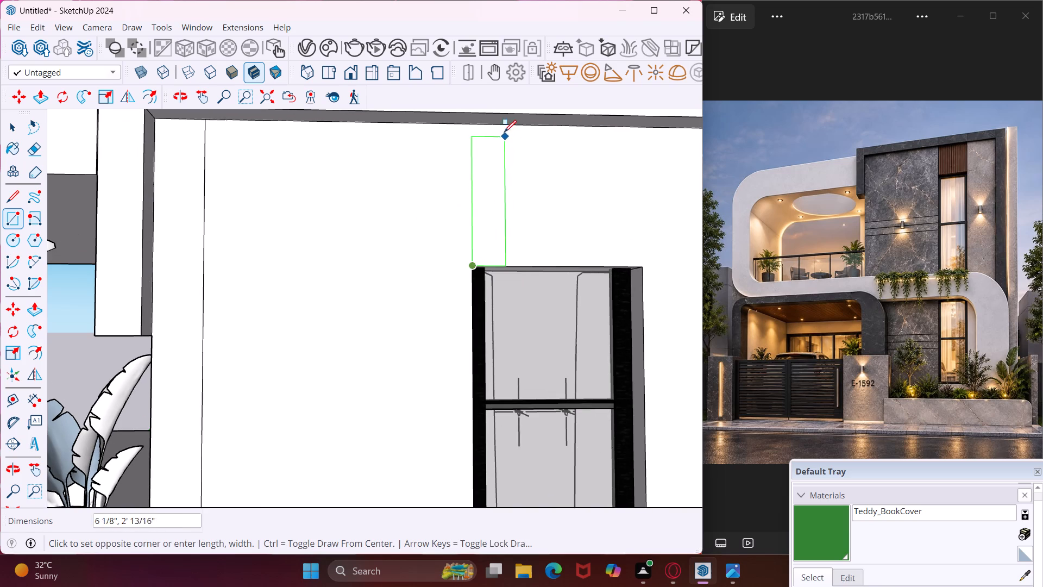
{"action": "scroll", "coordinate": [492, 126], "scroll_direction": "up", "scroll_amount": 8}
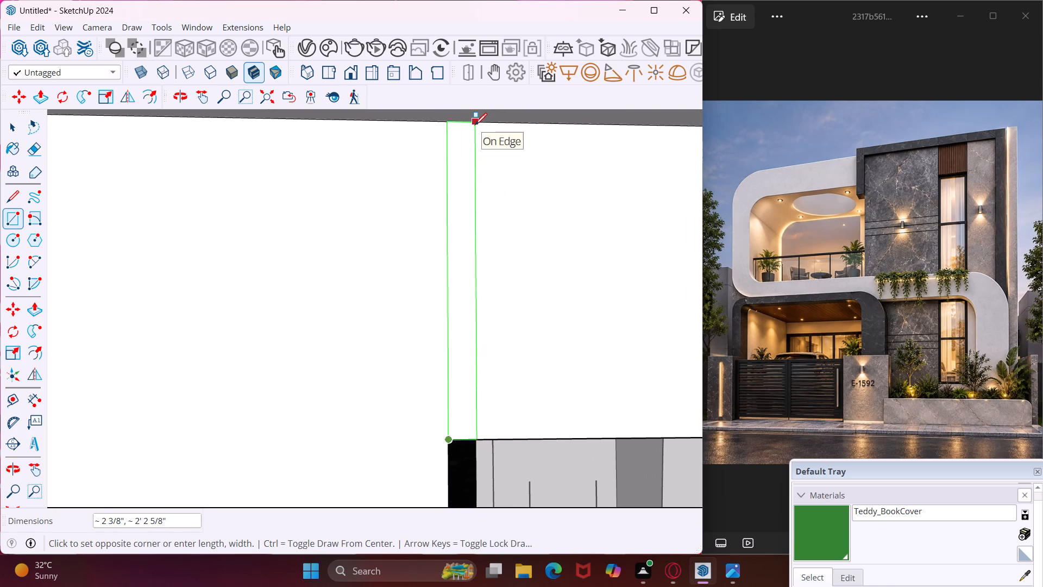
{"action": "left_click", "coordinate": [474, 125]}
{"action": "key", "text": "Escape"}
{"action": "key", "text": "space"}
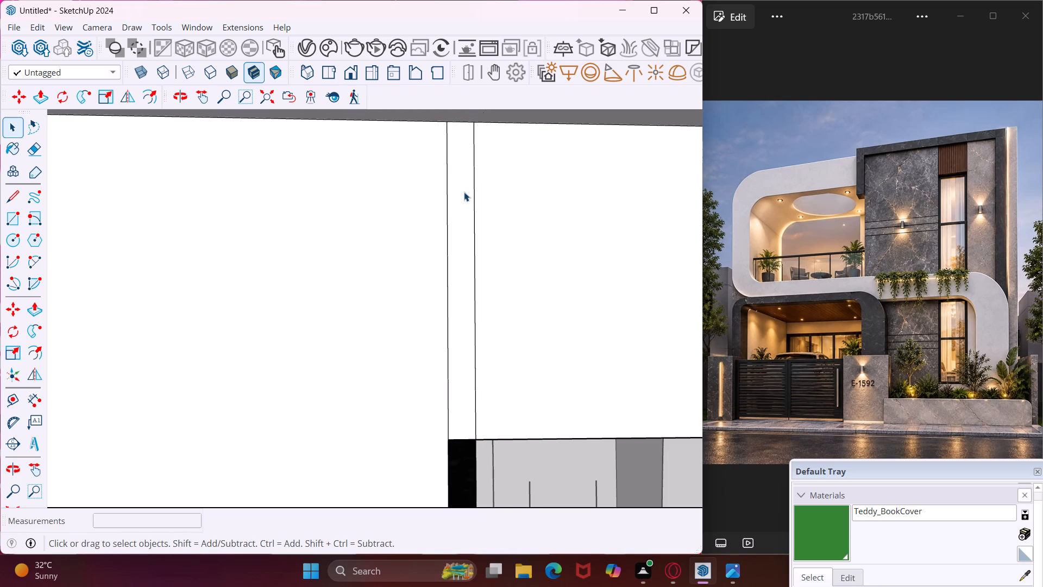
Copy the narrow strip about 2' 5 11/16" across to the window's other side and divide the spacing into 8 for a slat pattern.
{"action": "left_click", "coordinate": [464, 192]}
{"action": "key", "text": "m"}
{"action": "left_click", "coordinate": [463, 193]}
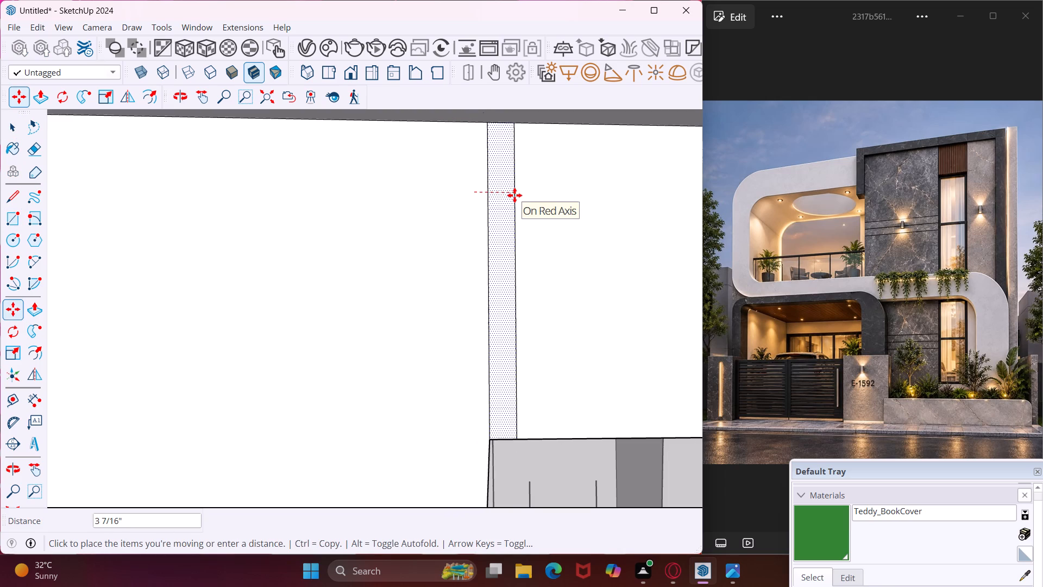
{"action": "scroll", "coordinate": [514, 196], "scroll_direction": "down", "scroll_amount": 9}
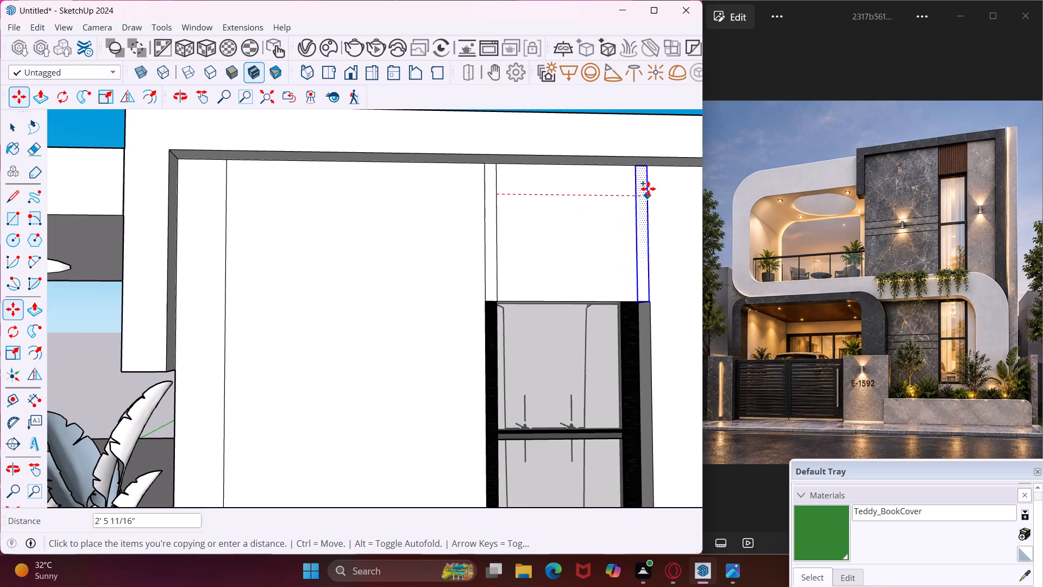
{"action": "left_click", "coordinate": [648, 189]}
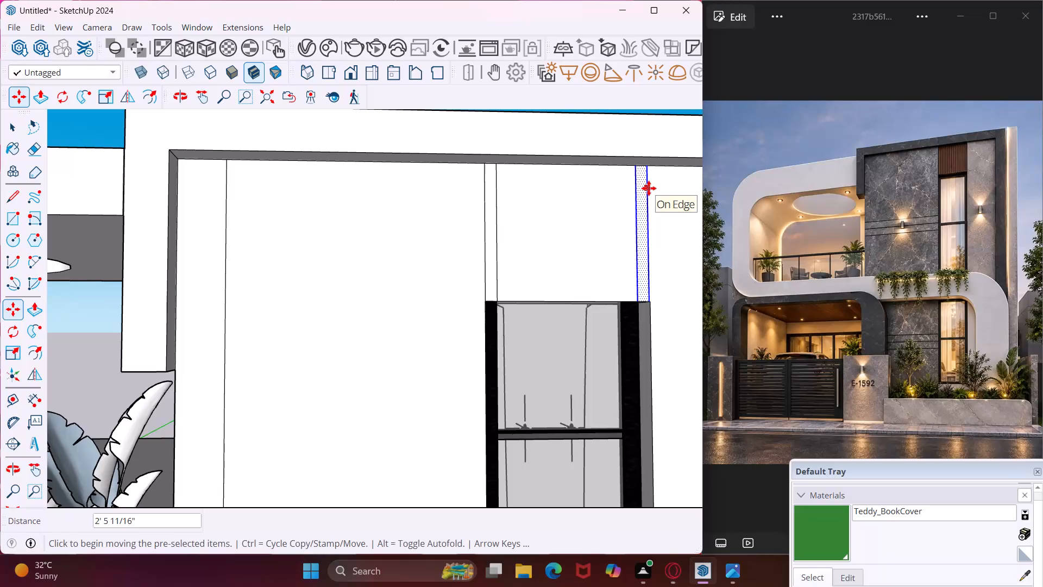
{"action": "key", "text": "slash"}
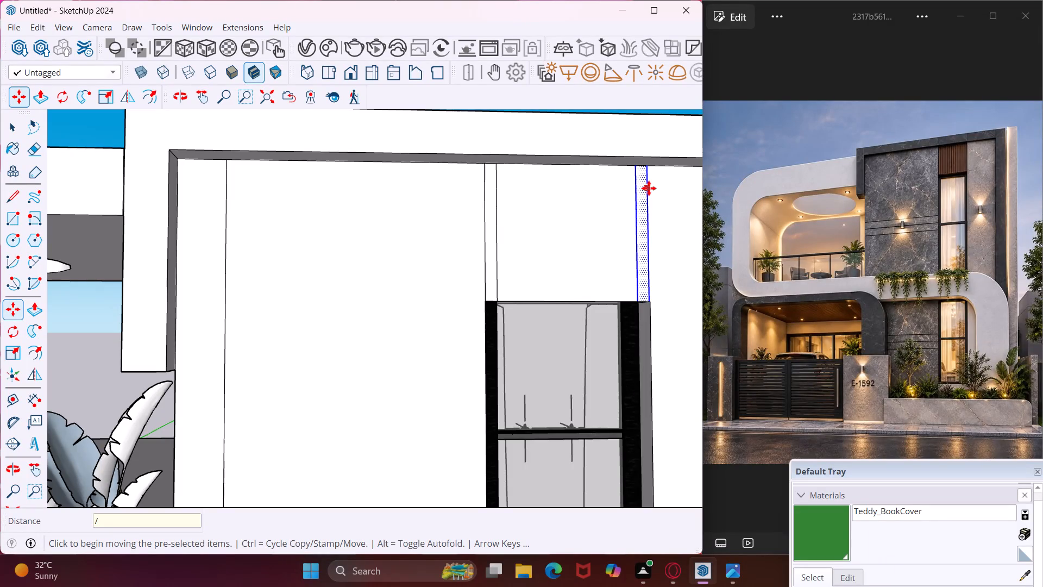
{"action": "key", "text": "8"}
{"action": "key", "text": "Return"}
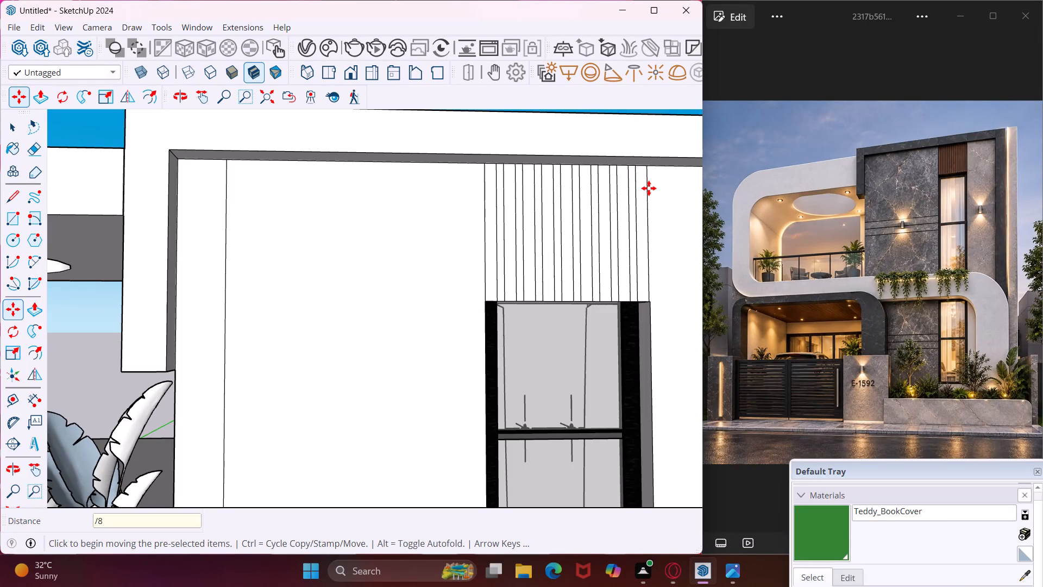
{"action": "key", "text": "Escape"}
{"action": "key", "text": "space"}
Examine the slat pattern above the upper window and compare the whole front facade with the reference image.
{"action": "scroll", "coordinate": [495, 211], "scroll_direction": "down", "scroll_amount": 1}
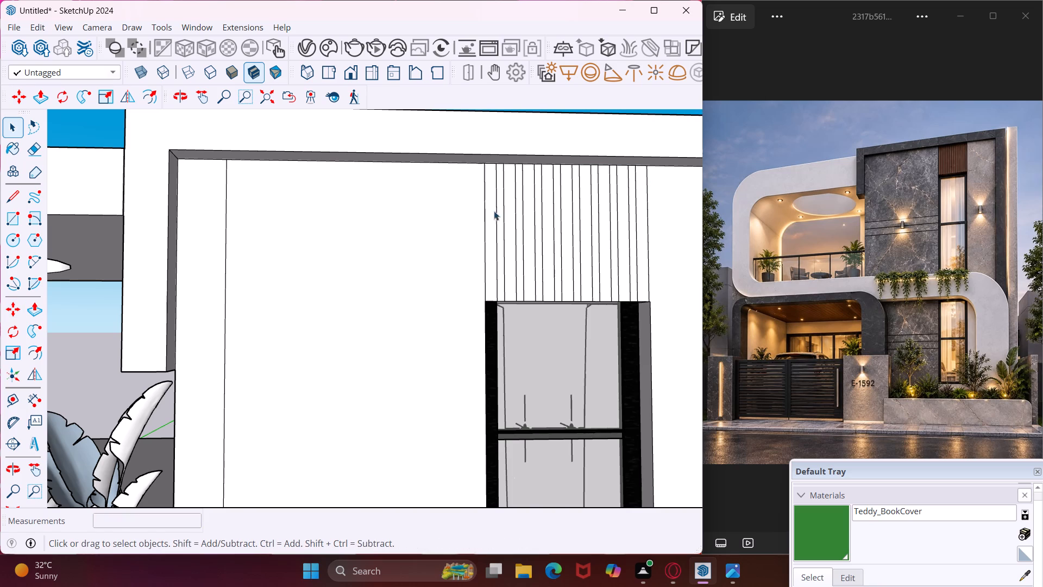
{"action": "scroll", "coordinate": [494, 211], "scroll_direction": "down", "scroll_amount": 11}
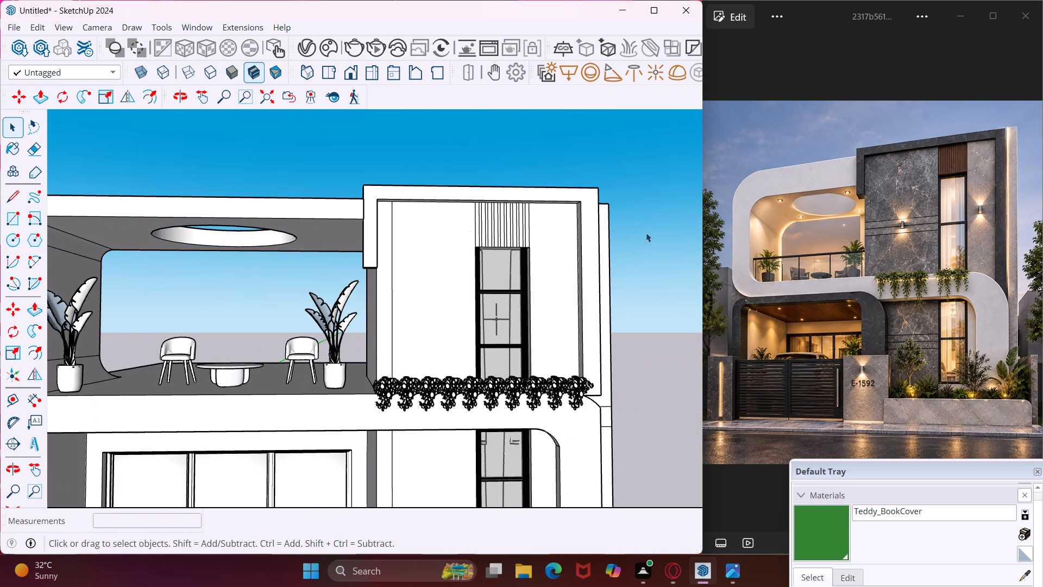
{"action": "left_click", "coordinate": [646, 233]}
{"action": "scroll", "coordinate": [450, 304], "scroll_direction": "up", "scroll_amount": 3}
{"action": "middle_click_drag", "start_coordinate": [450, 304], "coordinate": [463, 313]}
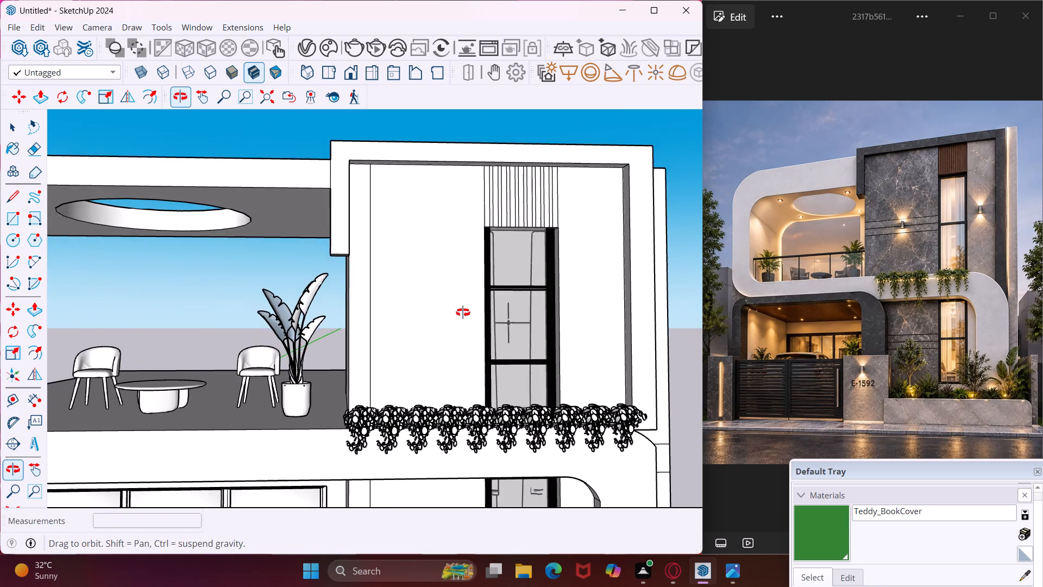
{"action": "middle_click_drag", "start_coordinate": [463, 313], "coordinate": [487, 326]}
{"action": "scroll", "coordinate": [487, 326], "scroll_direction": "up", "scroll_amount": 1}
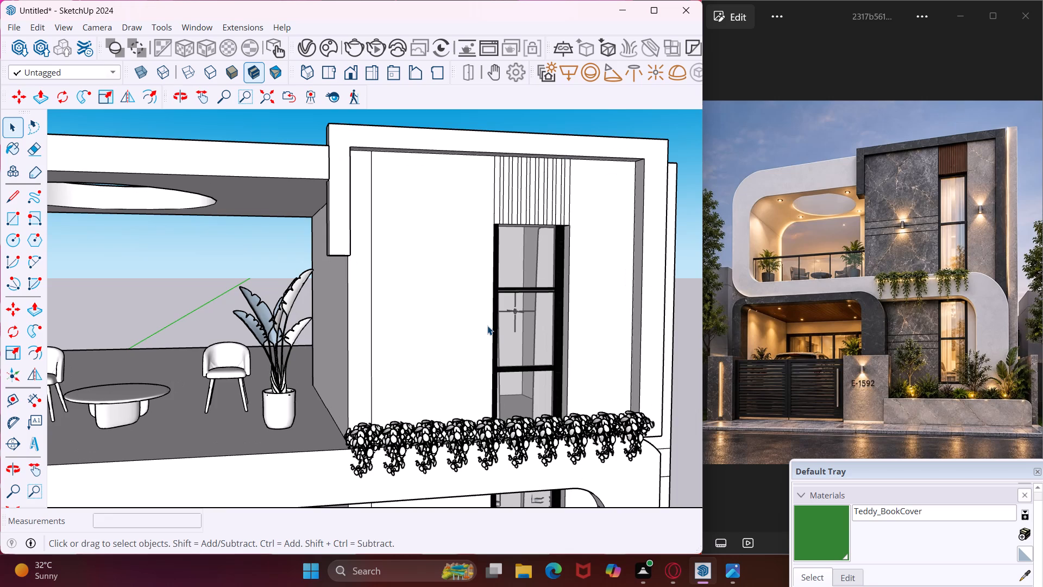
{"action": "scroll", "coordinate": [456, 332], "scroll_direction": "down", "scroll_amount": 13}
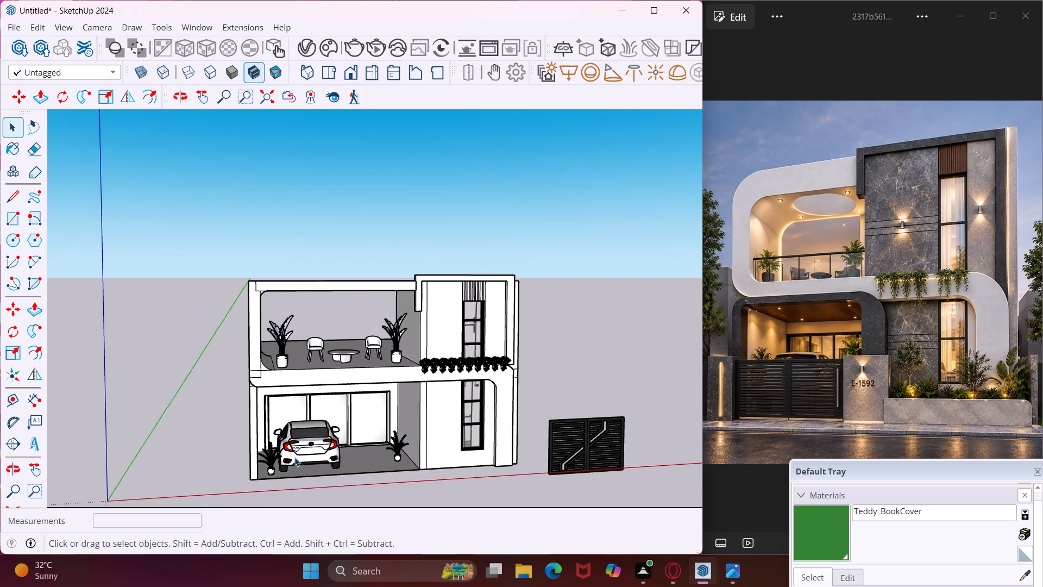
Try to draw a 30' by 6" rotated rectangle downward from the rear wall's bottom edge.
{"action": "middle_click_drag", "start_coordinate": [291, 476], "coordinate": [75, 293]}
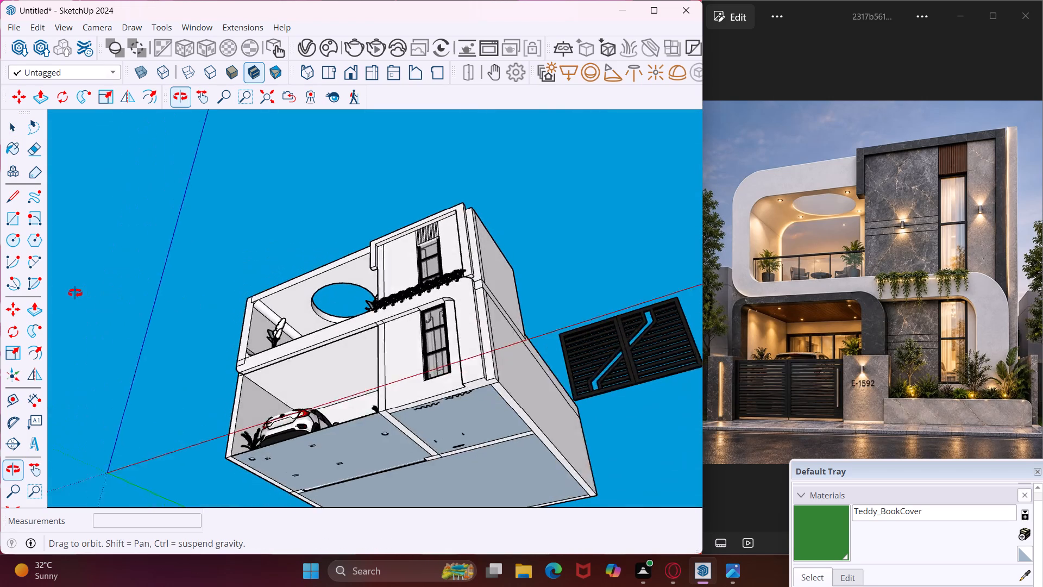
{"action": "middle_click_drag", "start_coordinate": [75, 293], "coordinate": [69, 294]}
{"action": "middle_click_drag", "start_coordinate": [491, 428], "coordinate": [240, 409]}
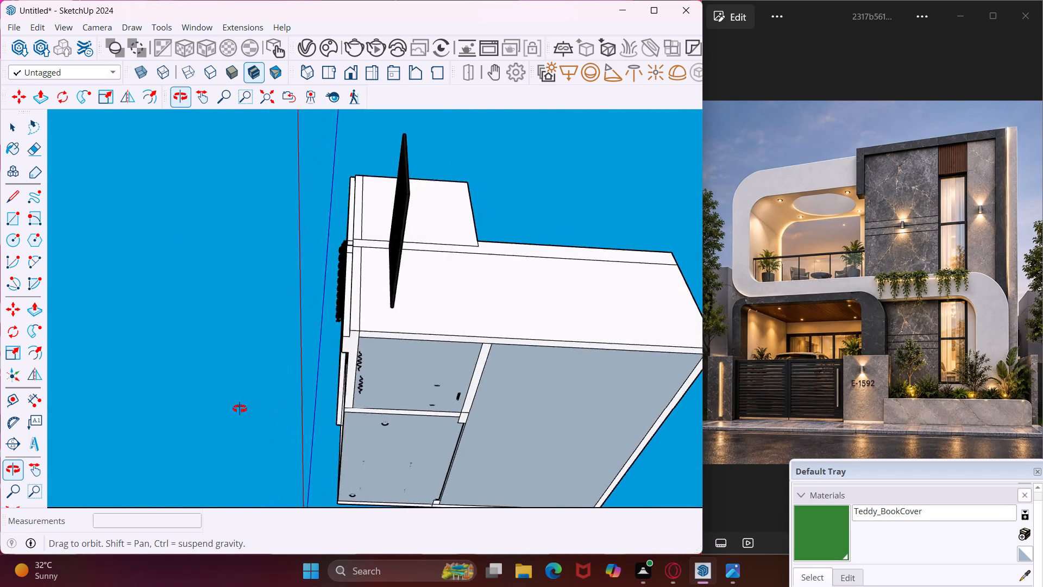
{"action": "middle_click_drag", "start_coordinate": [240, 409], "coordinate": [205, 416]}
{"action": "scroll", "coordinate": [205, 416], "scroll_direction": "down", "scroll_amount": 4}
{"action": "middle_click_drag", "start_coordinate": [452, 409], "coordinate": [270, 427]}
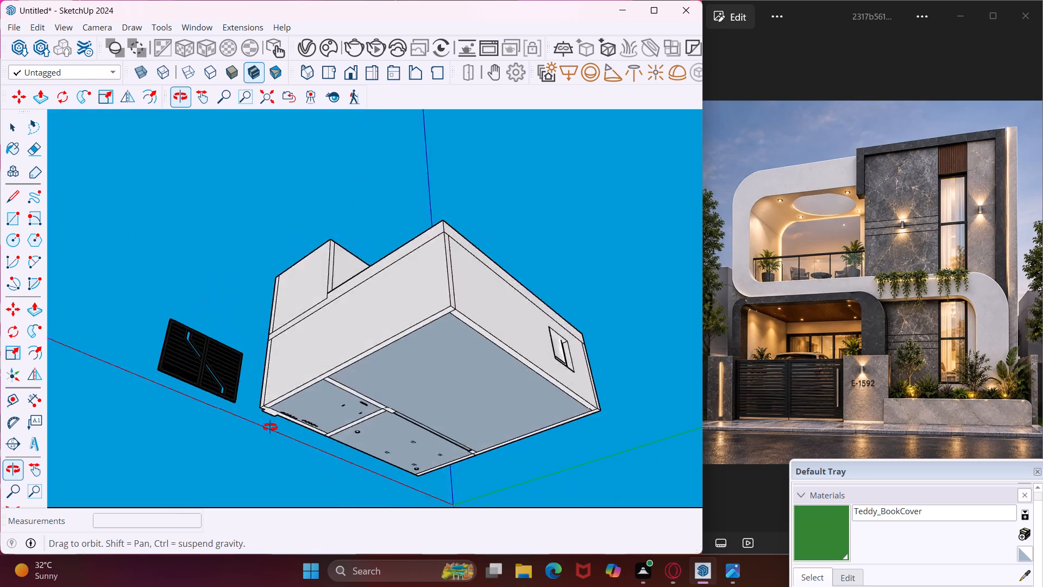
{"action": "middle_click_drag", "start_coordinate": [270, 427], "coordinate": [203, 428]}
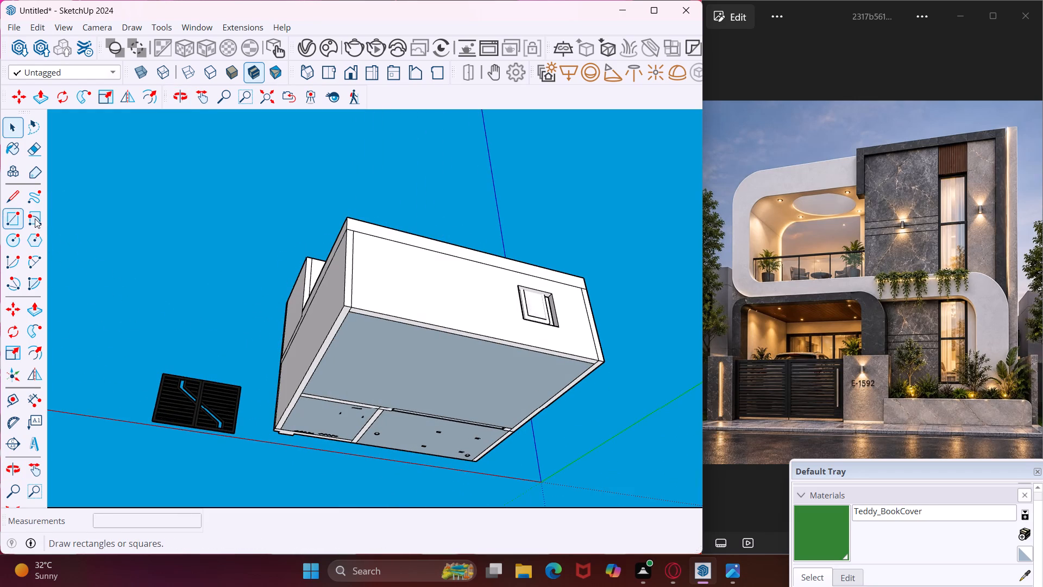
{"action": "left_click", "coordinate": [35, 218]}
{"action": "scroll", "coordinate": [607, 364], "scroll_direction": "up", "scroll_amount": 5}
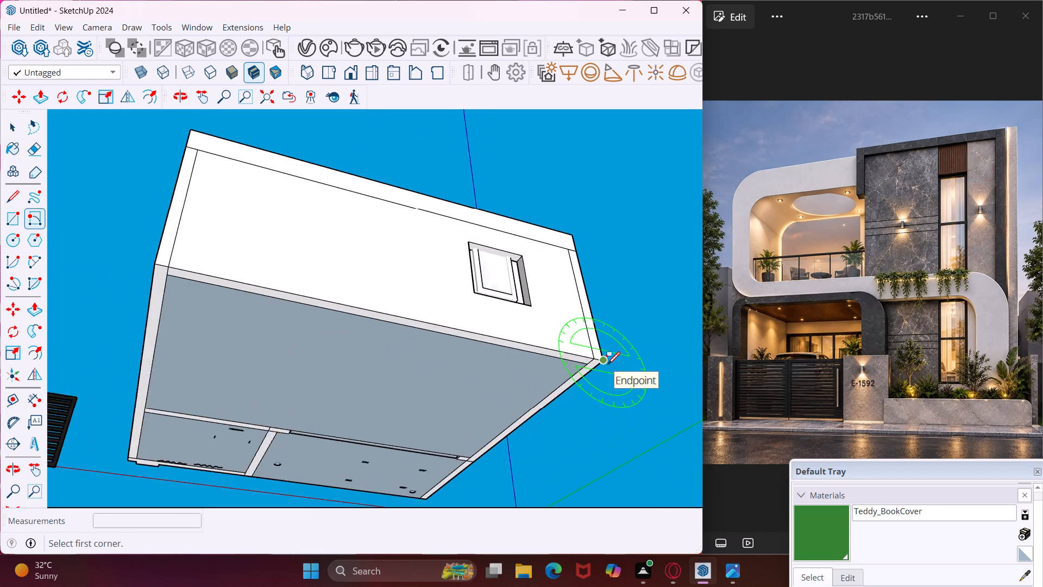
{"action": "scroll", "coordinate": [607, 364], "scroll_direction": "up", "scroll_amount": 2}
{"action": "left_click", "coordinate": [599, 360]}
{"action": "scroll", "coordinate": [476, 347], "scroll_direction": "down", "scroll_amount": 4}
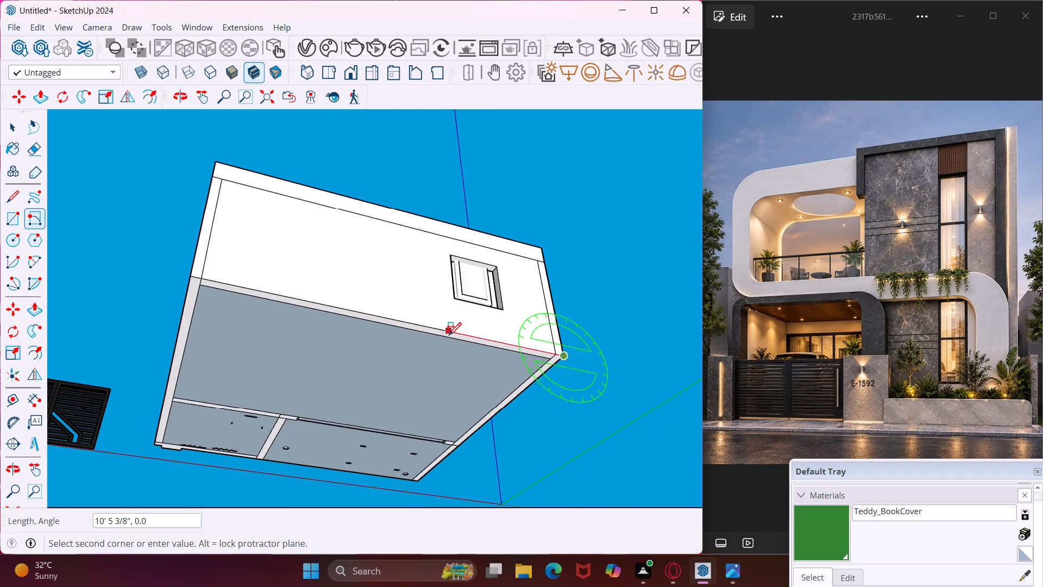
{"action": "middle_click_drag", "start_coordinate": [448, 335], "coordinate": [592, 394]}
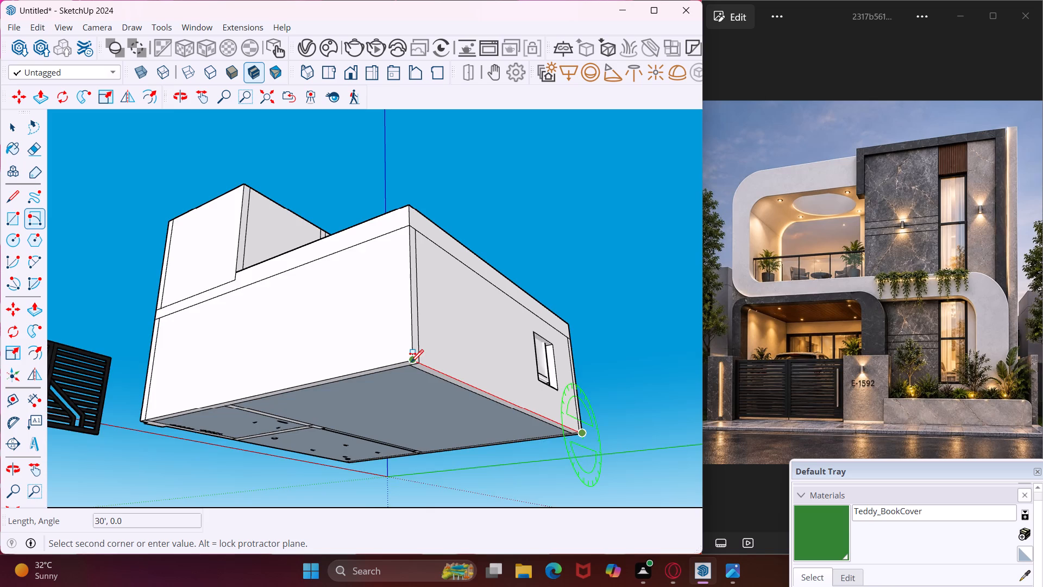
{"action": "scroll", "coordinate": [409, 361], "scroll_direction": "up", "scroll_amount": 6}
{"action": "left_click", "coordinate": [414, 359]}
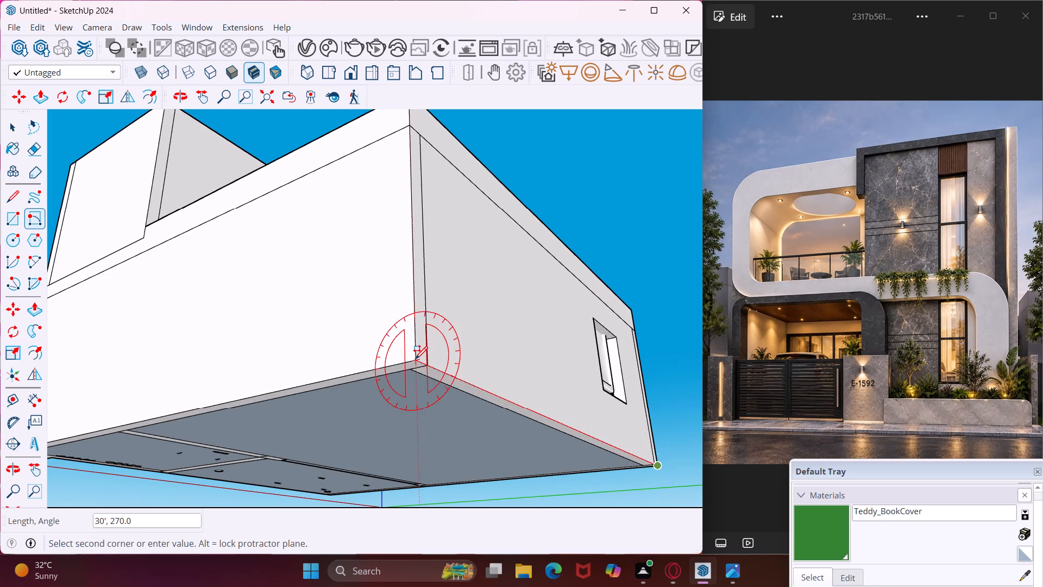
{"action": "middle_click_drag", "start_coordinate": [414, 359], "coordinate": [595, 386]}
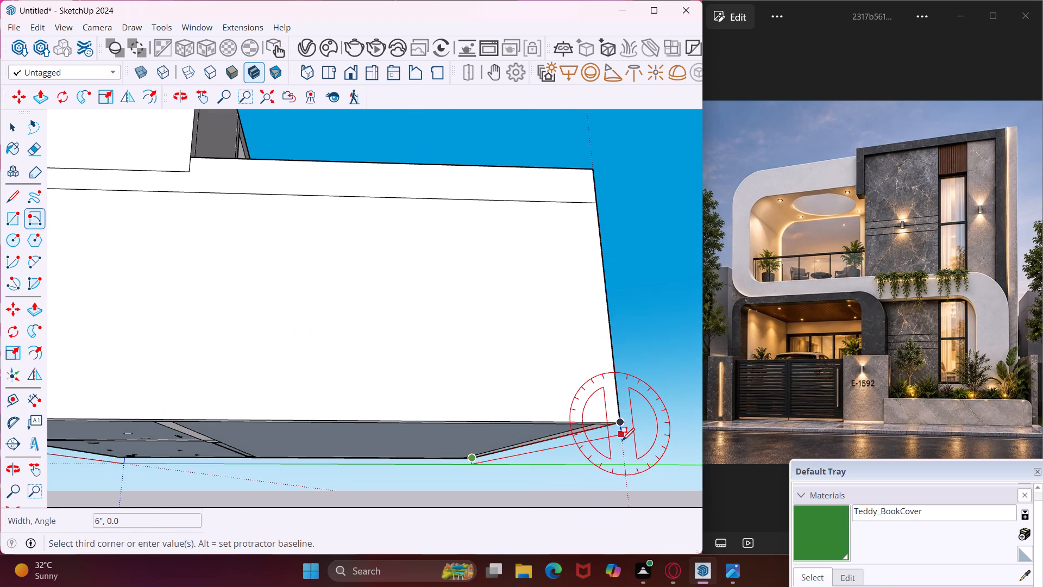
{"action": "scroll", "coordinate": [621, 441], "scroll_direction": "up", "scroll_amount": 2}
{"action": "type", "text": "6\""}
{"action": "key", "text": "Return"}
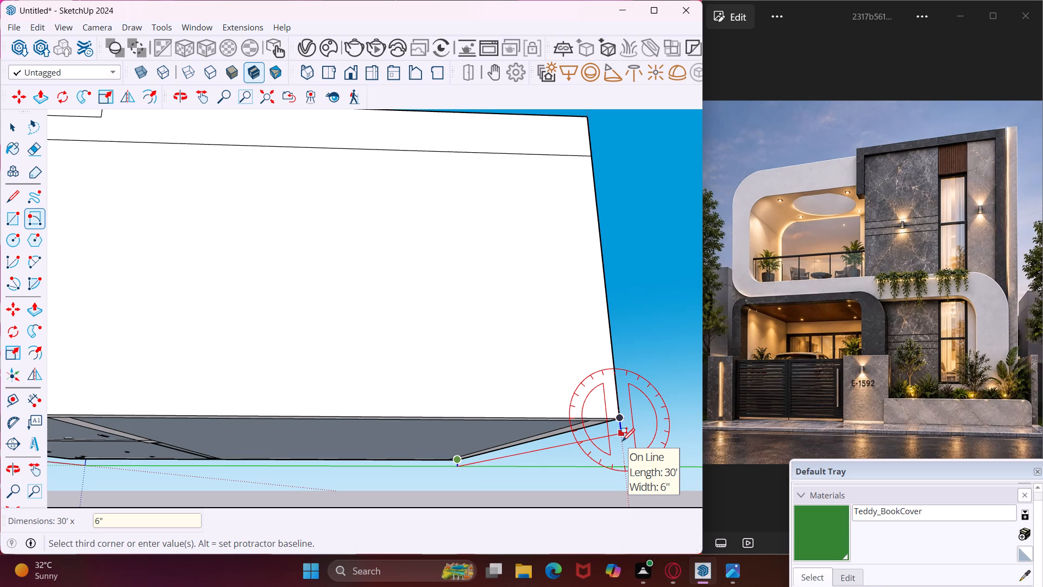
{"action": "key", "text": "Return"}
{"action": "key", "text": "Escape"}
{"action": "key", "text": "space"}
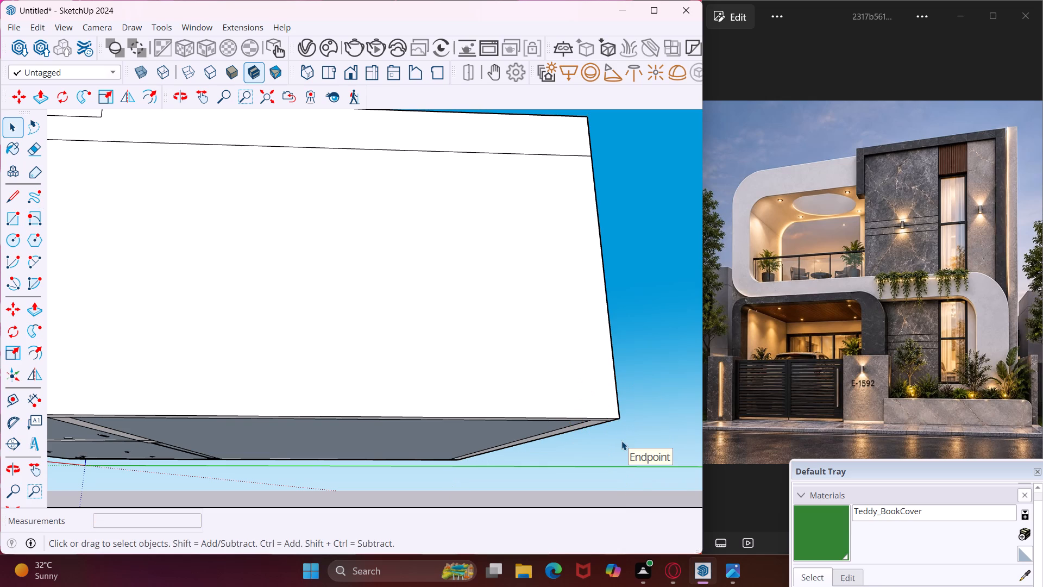
Draw a 30' by 6" vertical rotated rectangle downward from the bottom edge of the rear wall.
{"action": "middle_click_drag", "start_coordinate": [556, 440], "coordinate": [252, 395]}
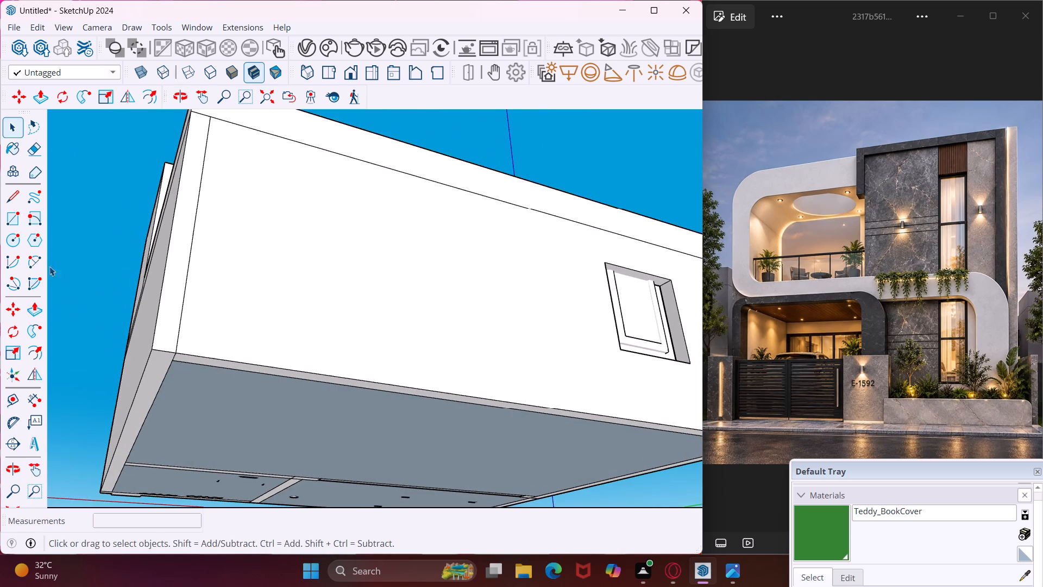
{"action": "left_click", "coordinate": [43, 221]}
{"action": "scroll", "coordinate": [151, 295], "scroll_direction": "down", "scroll_amount": 4}
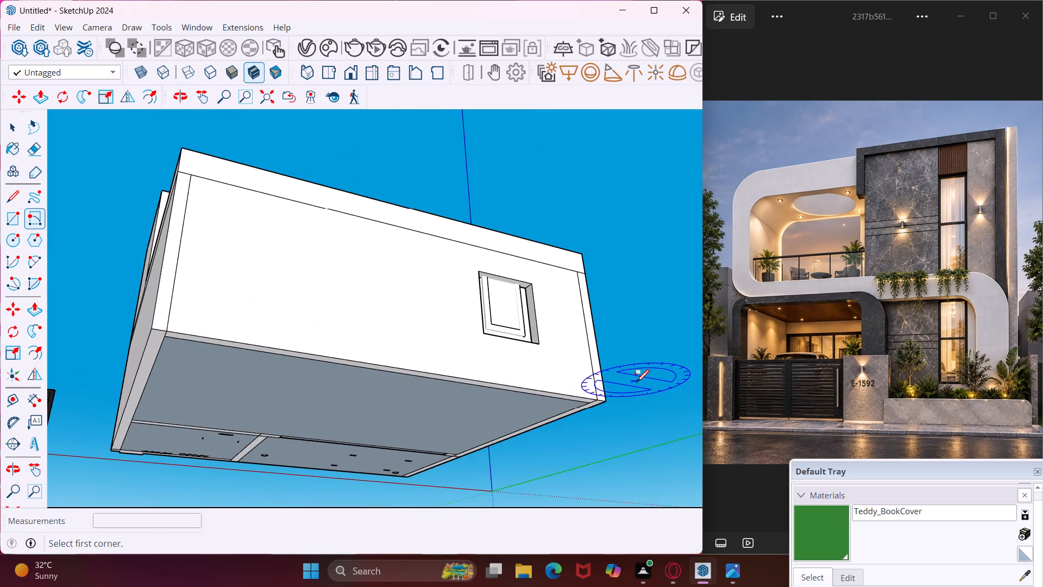
{"action": "scroll", "coordinate": [612, 397], "scroll_direction": "up", "scroll_amount": 7}
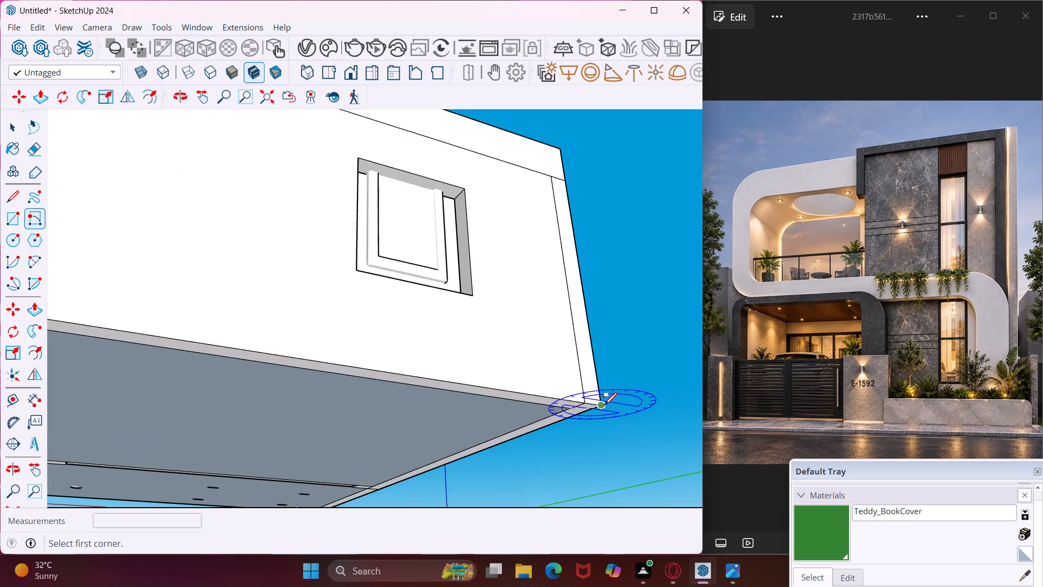
{"action": "left_click", "coordinate": [604, 405]}
{"action": "middle_click_drag", "start_coordinate": [557, 401], "coordinate": [727, 419]}
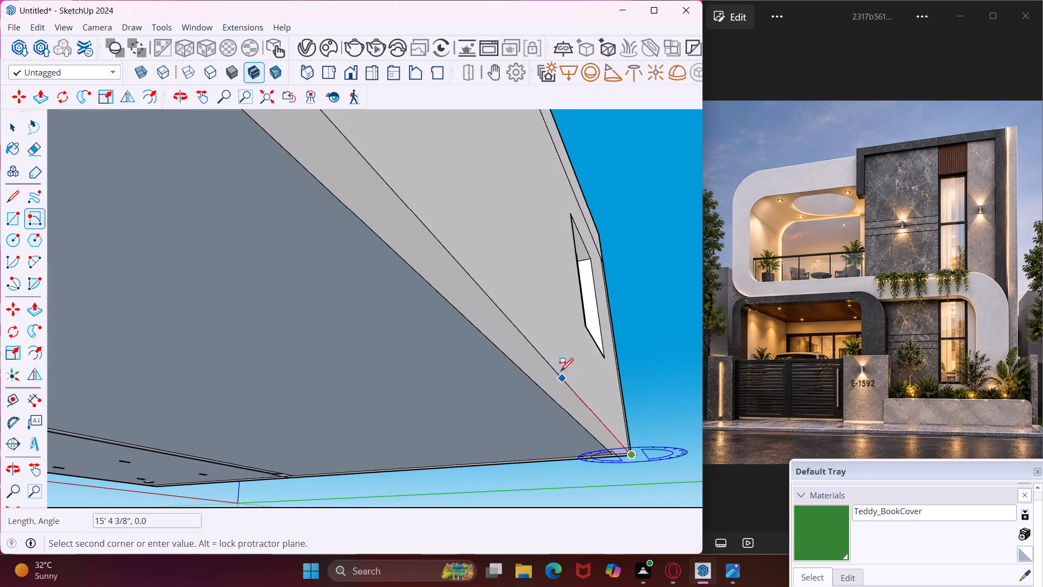
{"action": "middle_click_drag", "start_coordinate": [541, 355], "coordinate": [588, 384]}
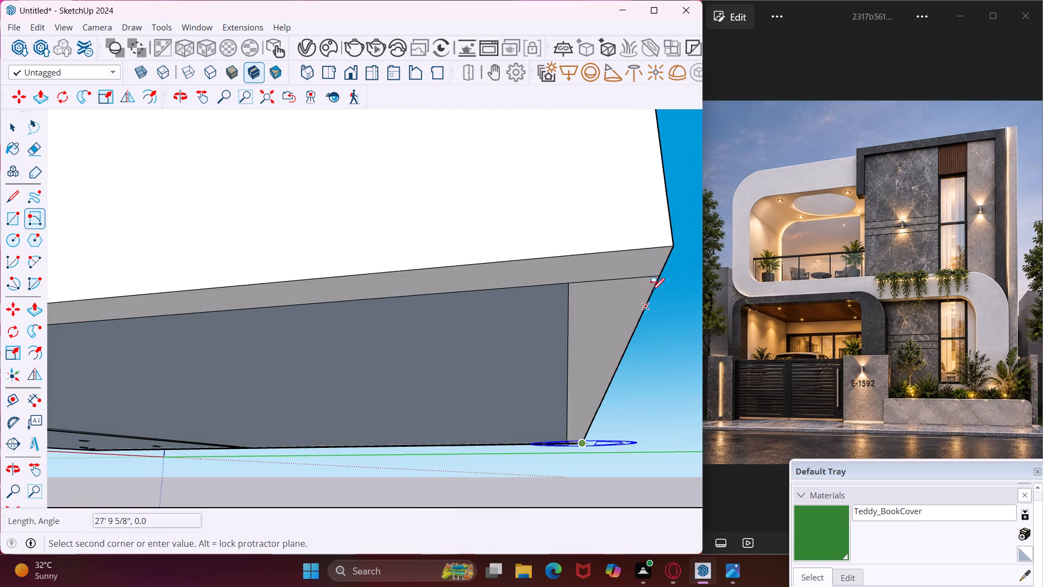
{"action": "left_click", "coordinate": [671, 247]}
{"action": "middle_click_drag", "start_coordinate": [670, 251], "coordinate": [653, 327]}
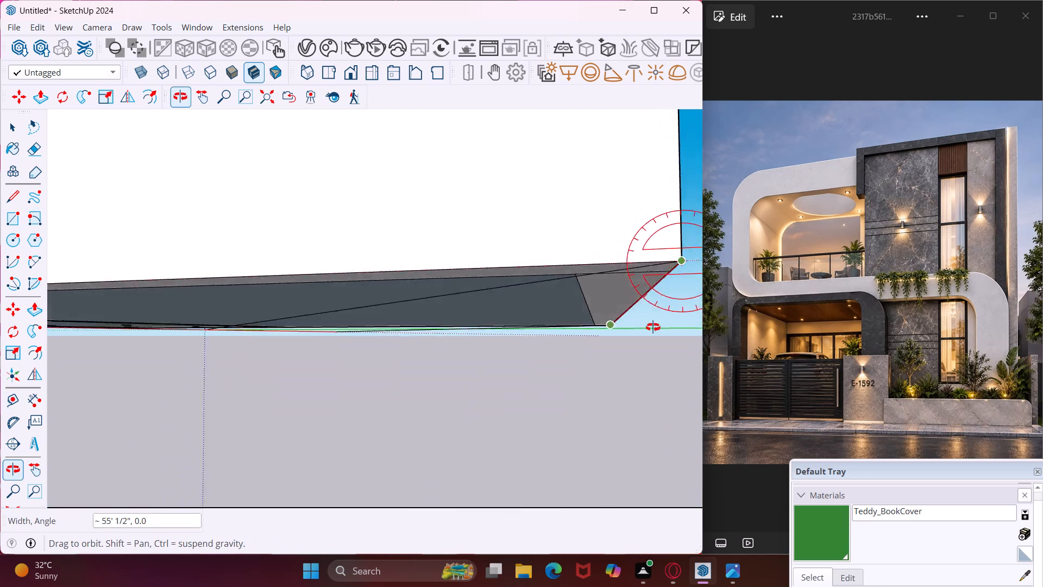
{"action": "middle_click_drag", "start_coordinate": [653, 327], "coordinate": [653, 336]}
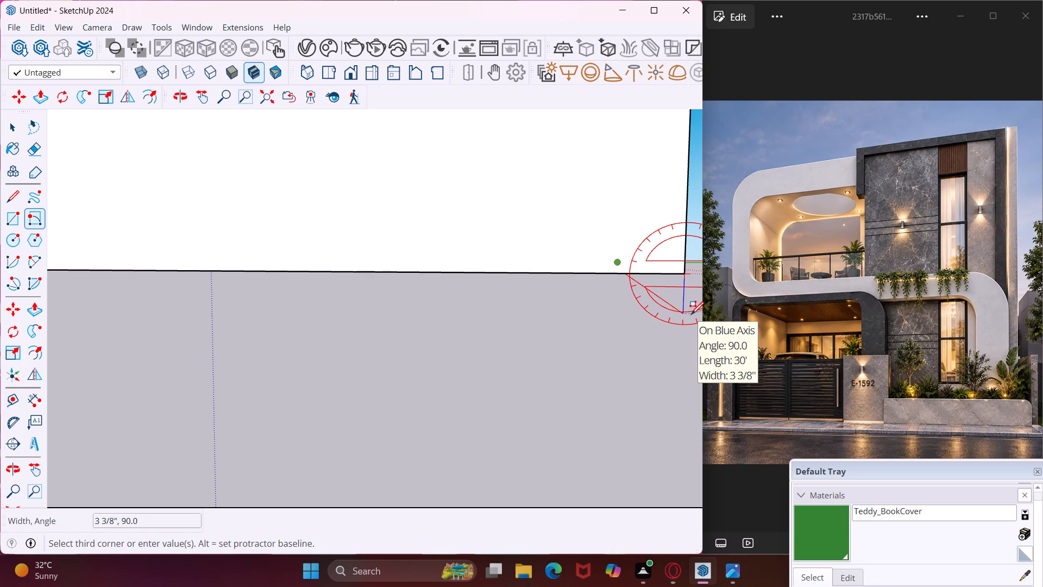
{"action": "type", "text": "6\""}
{"action": "key", "text": "Return"}
{"action": "key", "text": "Escape"}
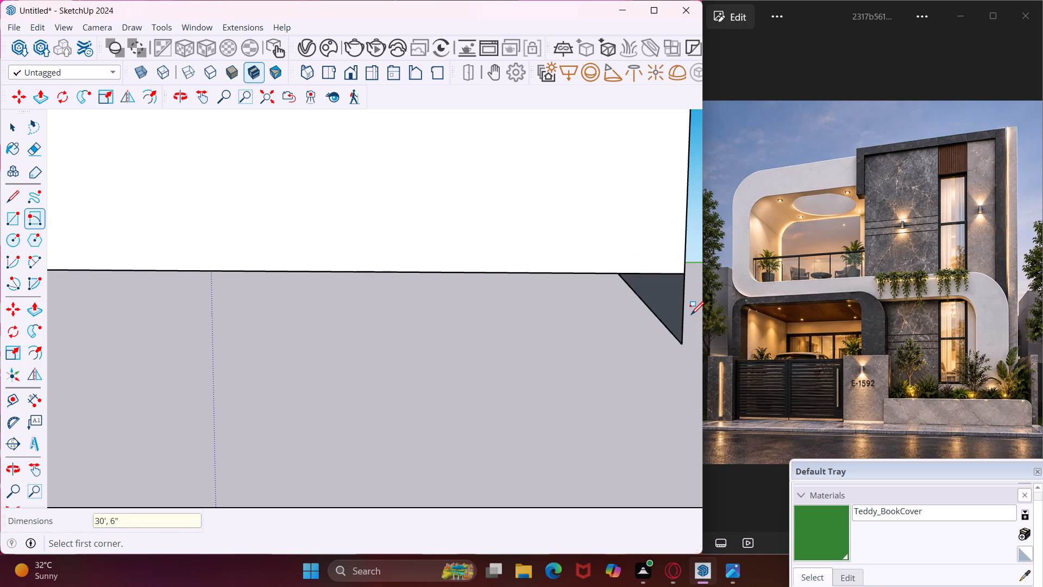
Push/pull the 6" rear face about 32' 11 3/8" under the house to form a base extending past the front facade.
{"action": "key", "text": "space"}
{"action": "left_click", "coordinate": [663, 299]}
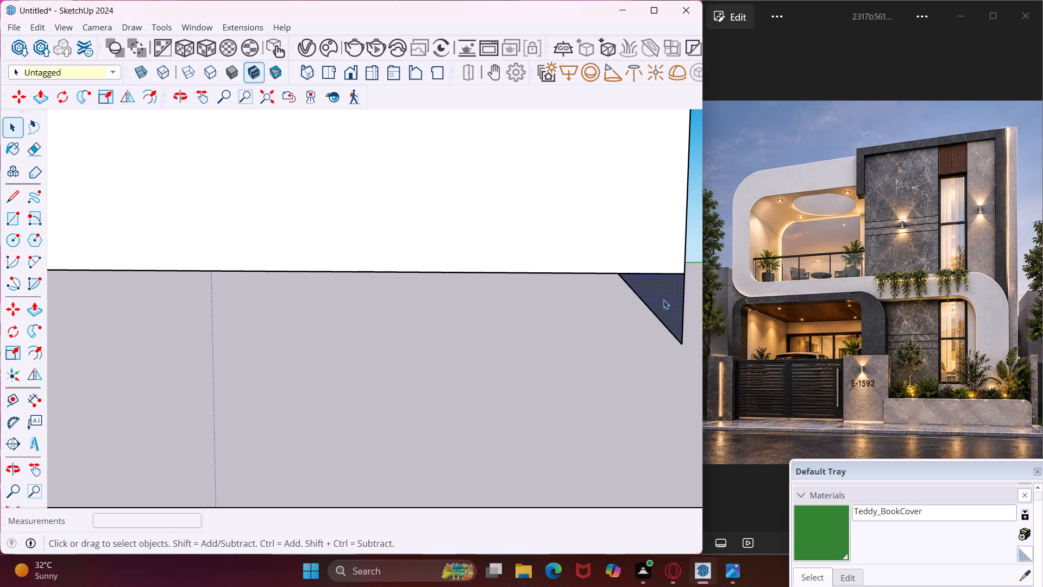
{"action": "key", "text": "p"}
{"action": "left_click", "coordinate": [663, 299]}
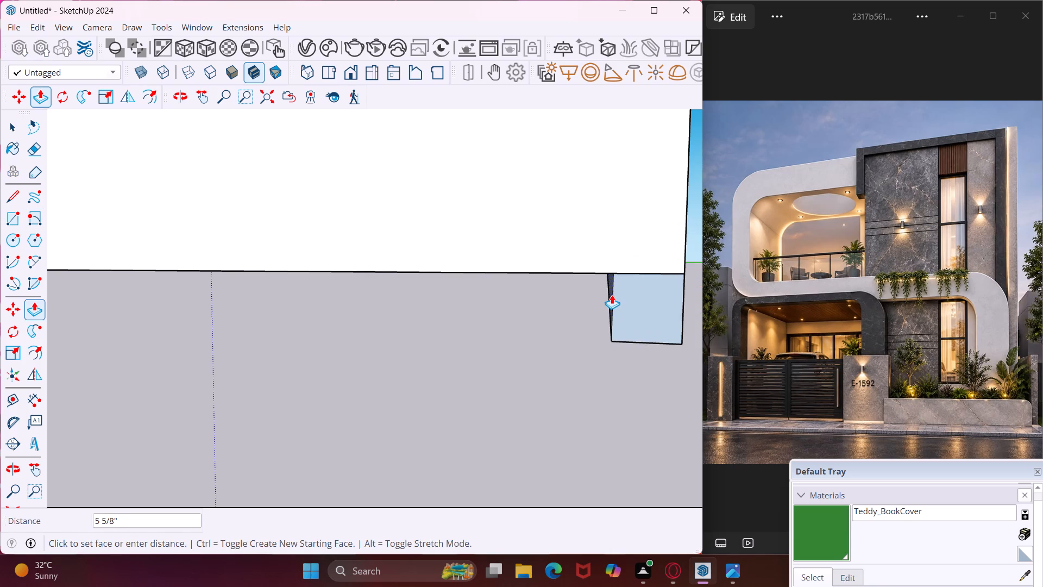
{"action": "scroll", "coordinate": [612, 295], "scroll_direction": "down", "scroll_amount": 6}
{"action": "middle_click_drag", "start_coordinate": [612, 295], "coordinate": [613, 295]}
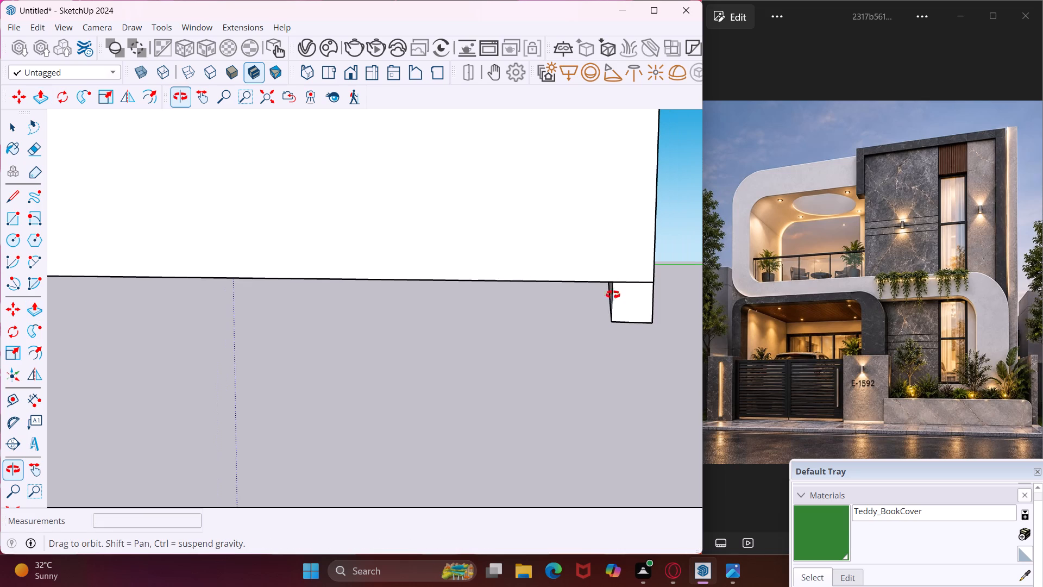
{"action": "middle_click_drag", "start_coordinate": [613, 295], "coordinate": [693, 298]}
{"action": "scroll", "coordinate": [670, 292], "scroll_direction": "down", "scroll_amount": 5}
{"action": "scroll", "coordinate": [588, 295], "scroll_direction": "down", "scroll_amount": 11}
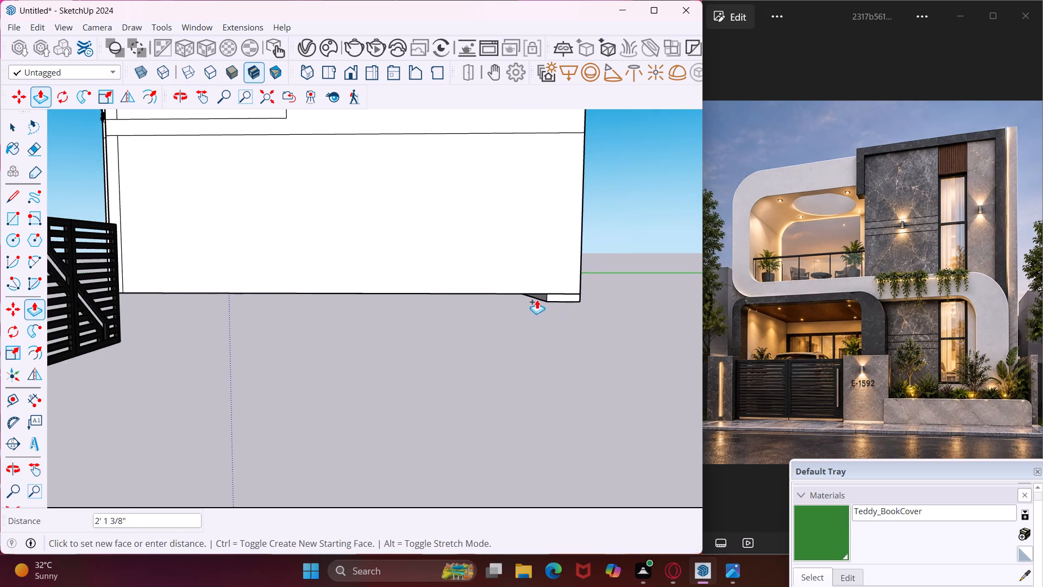
{"action": "middle_click_drag", "start_coordinate": [423, 301], "coordinate": [560, 340]}
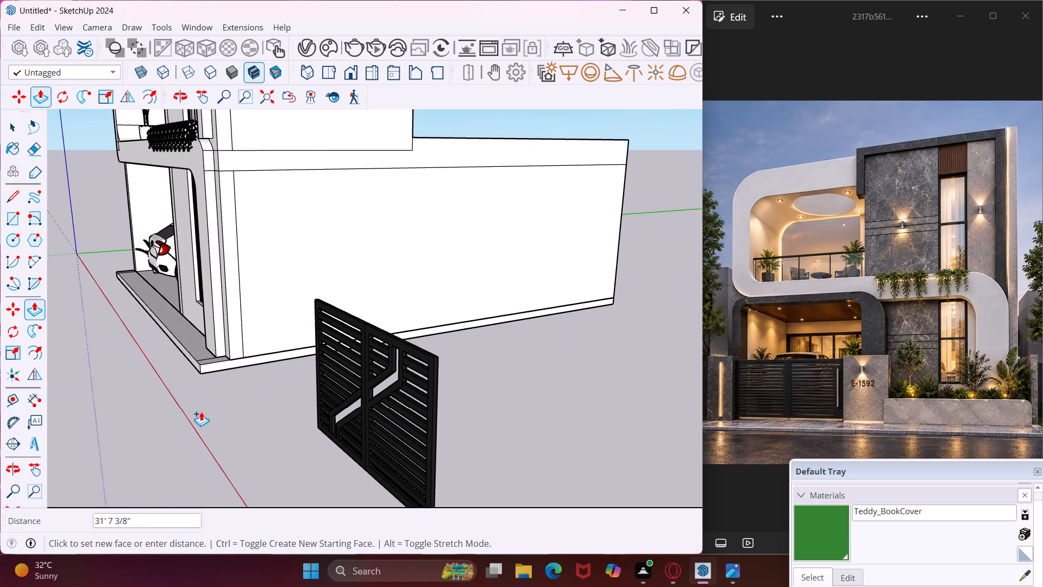
{"action": "left_click", "coordinate": [172, 397]}
{"action": "key", "text": "Escape"}
{"action": "key", "text": "space"}
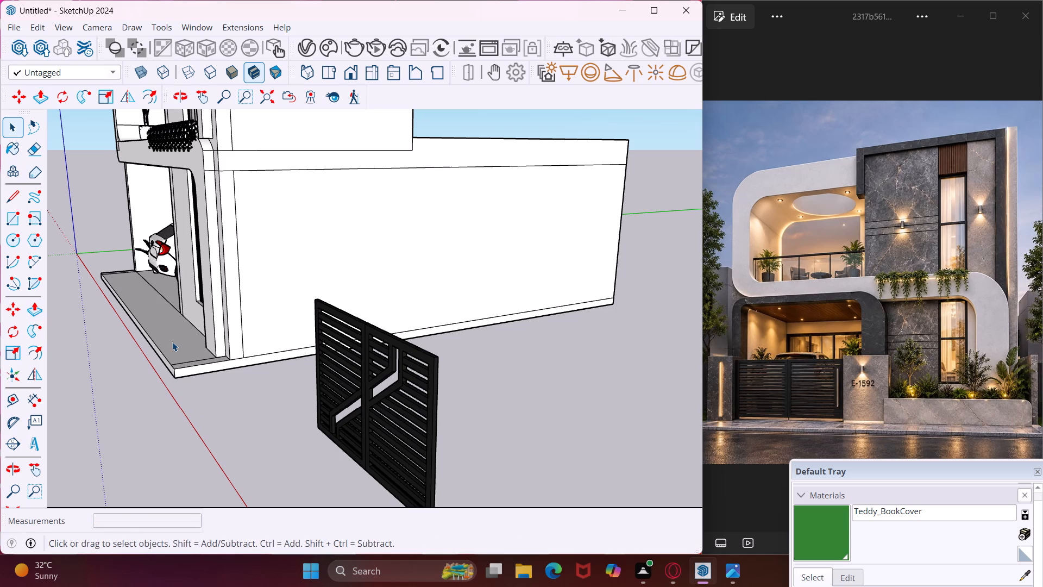
Draw a rectangle about 6 3/16" by 1' 6 1/4" on the base at the garage's front corner, against the side wall.
{"action": "middle_click_drag", "start_coordinate": [172, 342], "coordinate": [457, 350]}
{"action": "scroll", "coordinate": [326, 318], "scroll_direction": "down", "scroll_amount": 2}
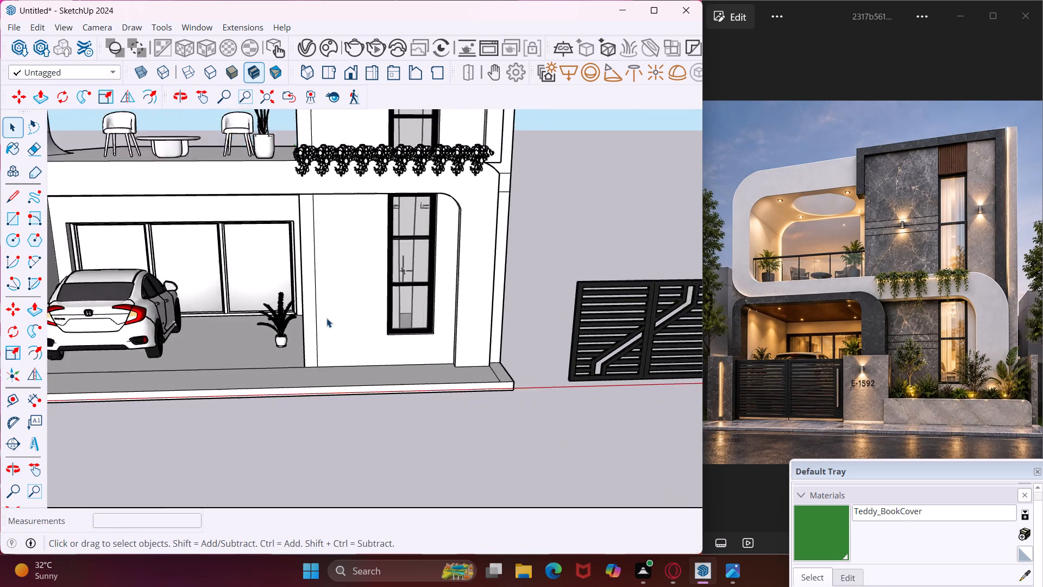
{"action": "scroll", "coordinate": [326, 318], "scroll_direction": "down", "scroll_amount": 7}
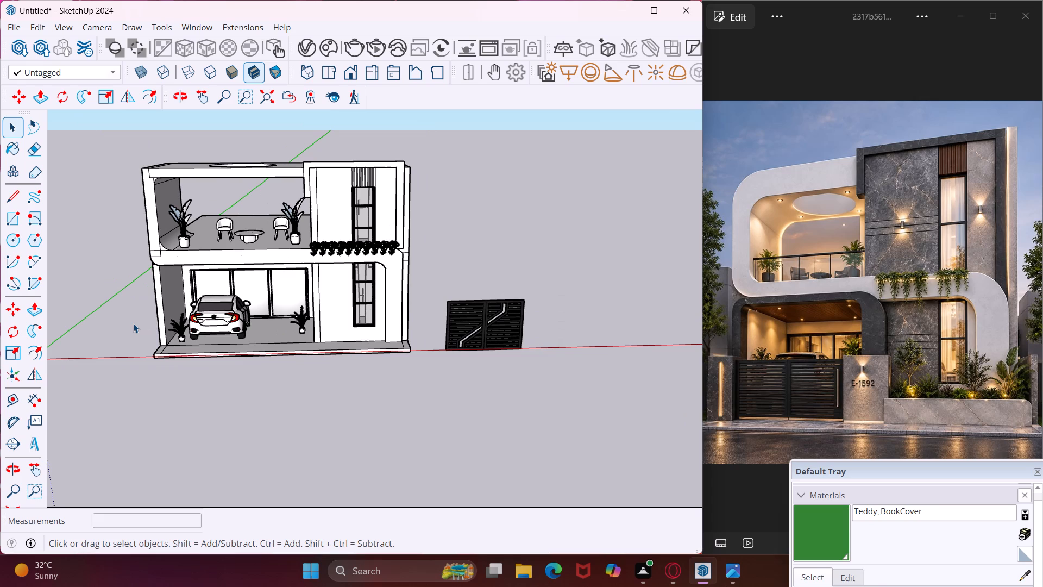
{"action": "scroll", "coordinate": [133, 323], "scroll_direction": "up", "scroll_amount": 3}
{"action": "middle_click_drag", "start_coordinate": [133, 323], "coordinate": [175, 335]}
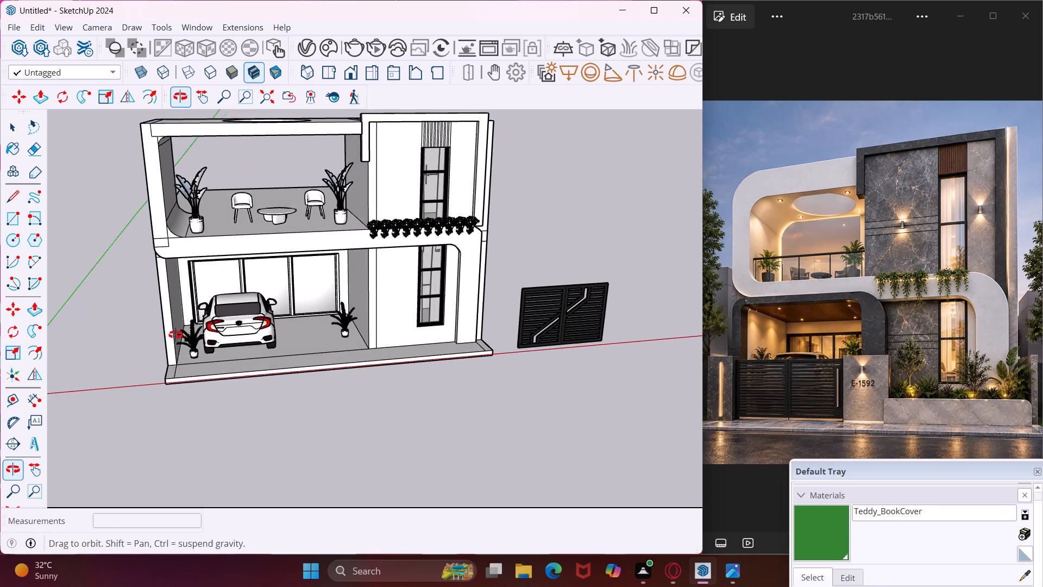
{"action": "middle_click_drag", "start_coordinate": [175, 335], "coordinate": [186, 336]}
{"action": "scroll", "coordinate": [175, 342], "scroll_direction": "up", "scroll_amount": 7}
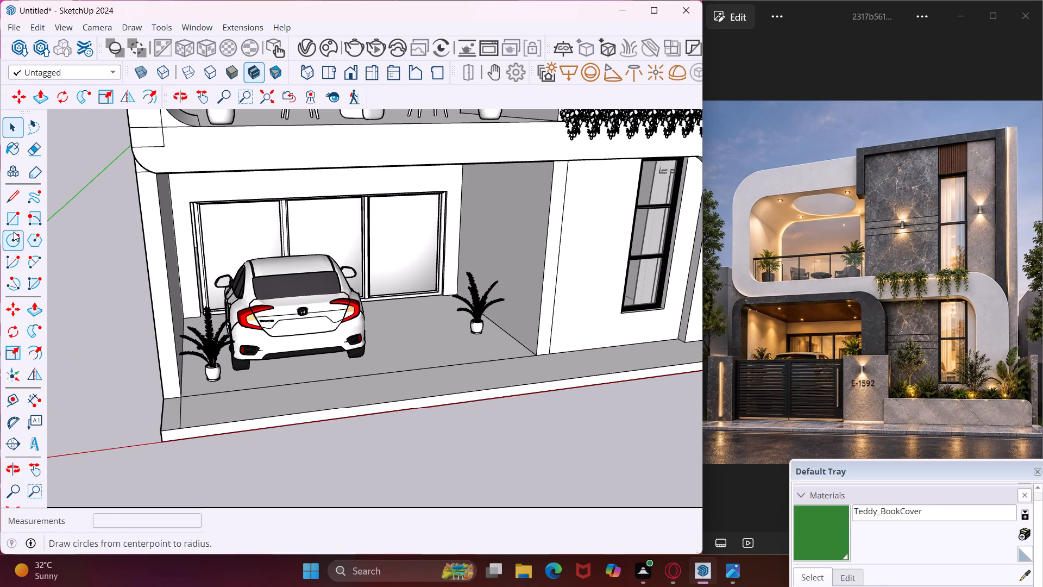
{"action": "left_click", "coordinate": [12, 228]}
{"action": "scroll", "coordinate": [180, 399], "scroll_direction": "up", "scroll_amount": 2}
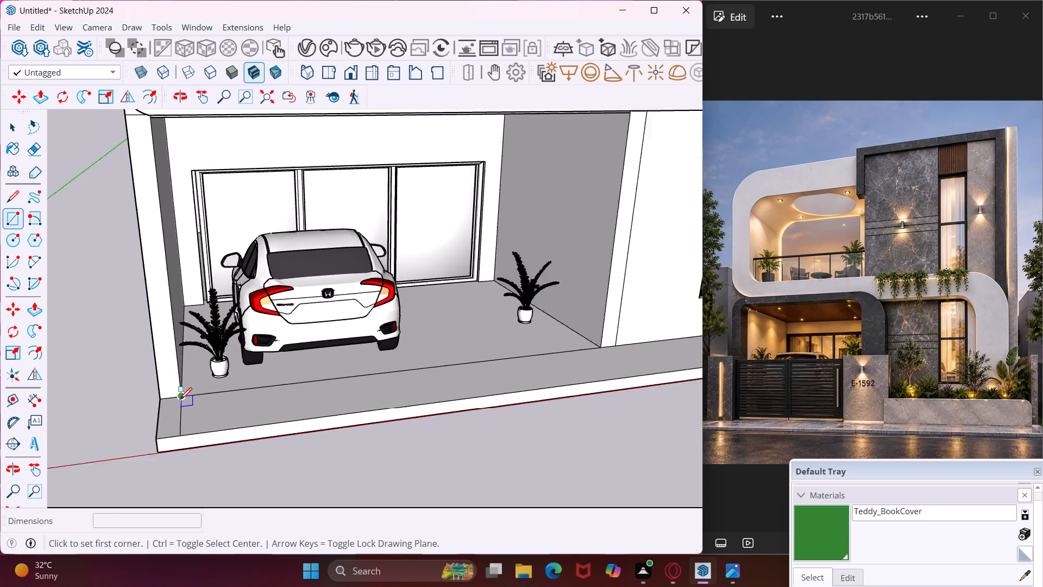
{"action": "scroll", "coordinate": [180, 399], "scroll_direction": "up", "scroll_amount": 9}
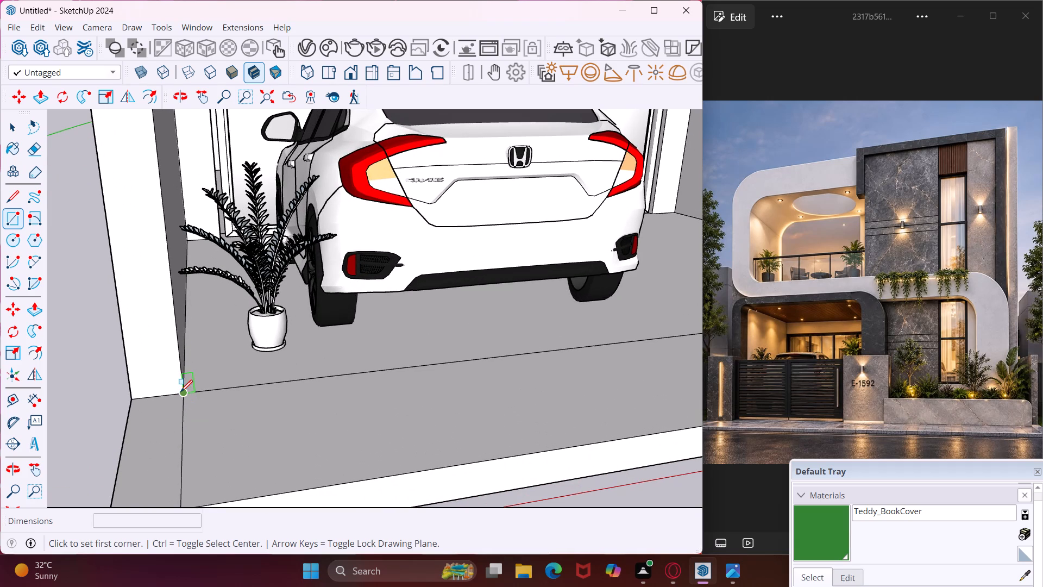
{"action": "left_click", "coordinate": [180, 392]}
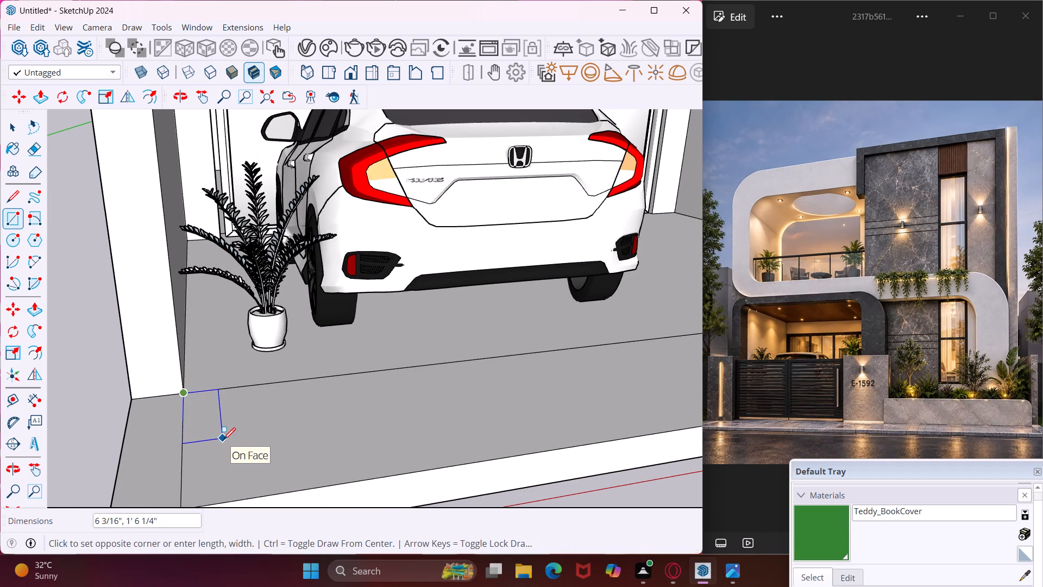
{"action": "left_click", "coordinate": [223, 440]}
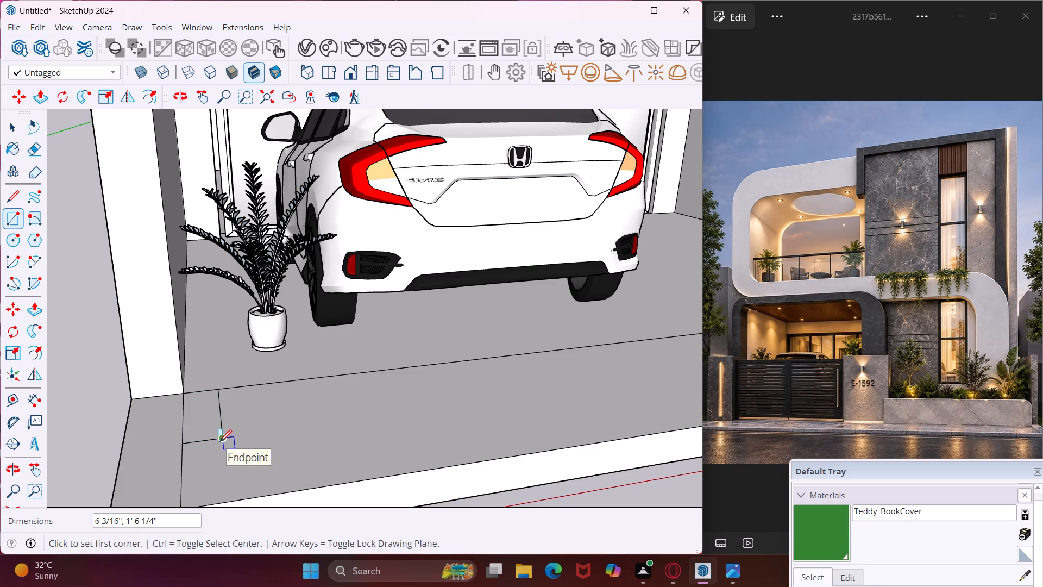
{"action": "key", "text": "Escape"}
Extrude the small corner rectangle 10' up to the underside of the upper floor as a garage pillar.
{"action": "key", "text": "space"}
{"action": "left_click", "coordinate": [207, 421]}
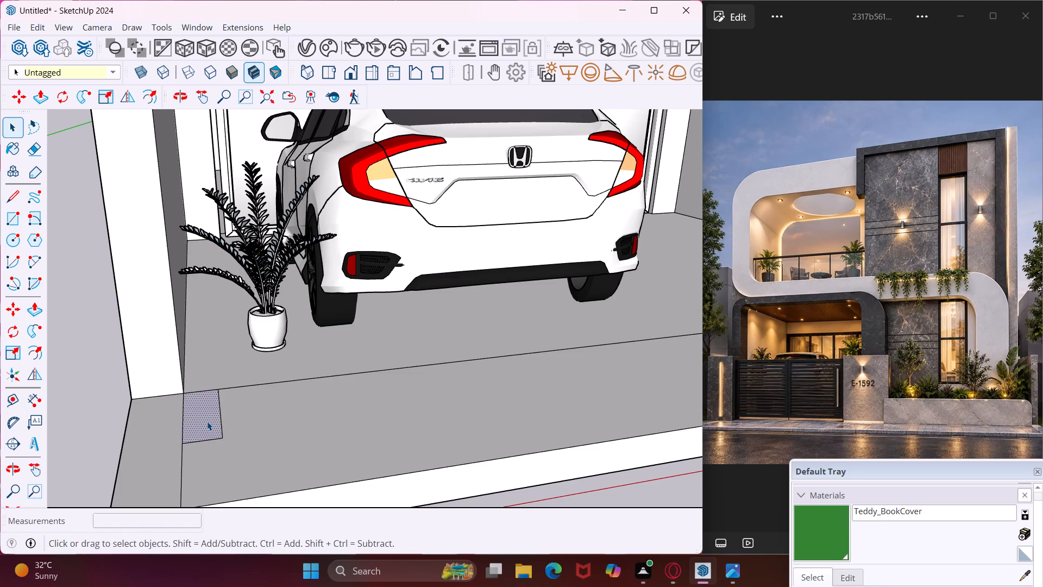
{"action": "key", "text": "p"}
{"action": "left_click", "coordinate": [207, 421]}
{"action": "scroll", "coordinate": [166, 341], "scroll_direction": "down", "scroll_amount": 5}
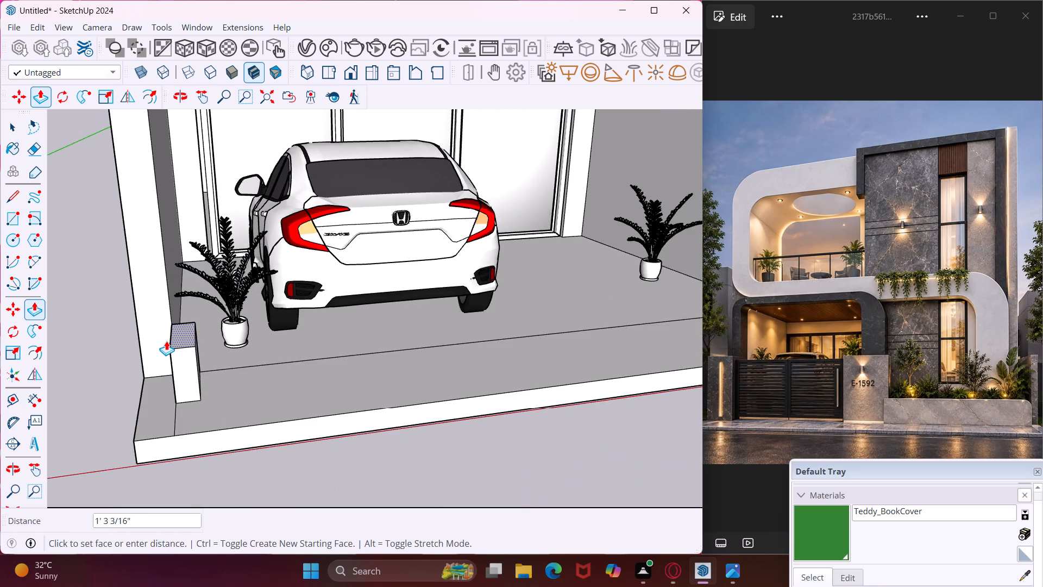
{"action": "scroll", "coordinate": [166, 341], "scroll_direction": "down", "scroll_amount": 13}
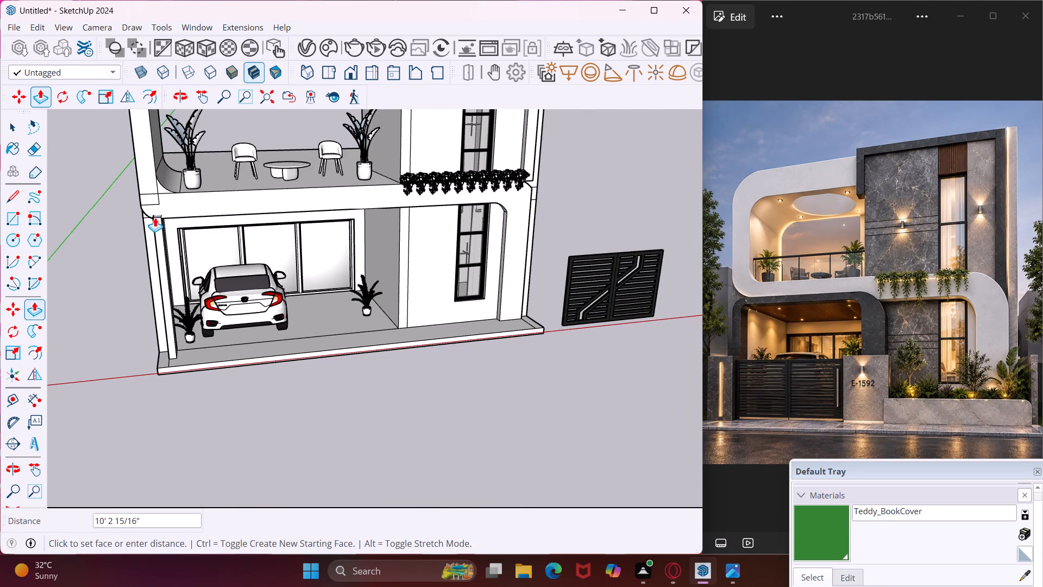
{"action": "scroll", "coordinate": [155, 217], "scroll_direction": "up", "scroll_amount": 7}
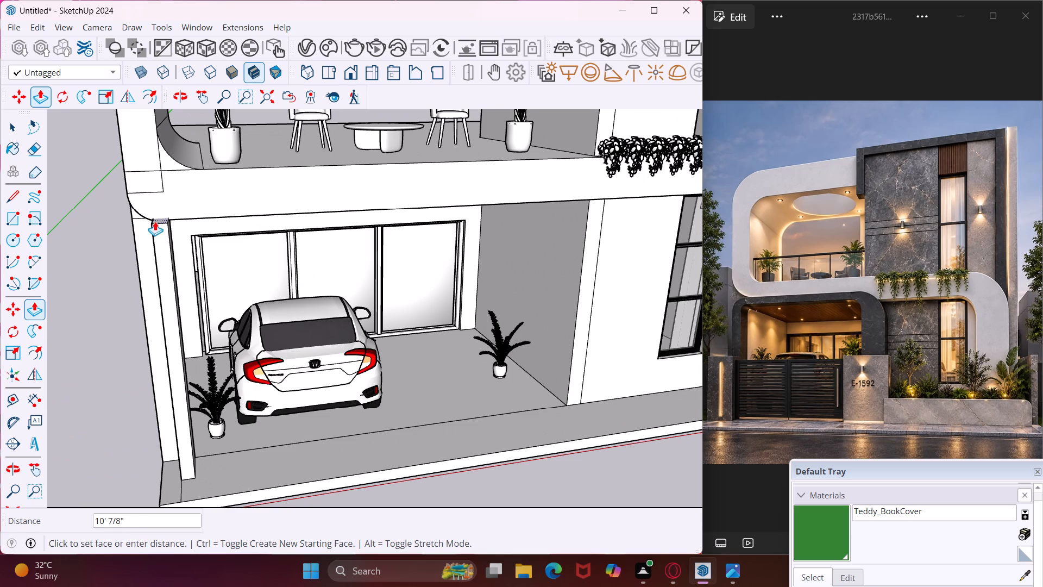
{"action": "scroll", "coordinate": [132, 223], "scroll_direction": "up", "scroll_amount": 1}
{"action": "left_click", "coordinate": [132, 223]}
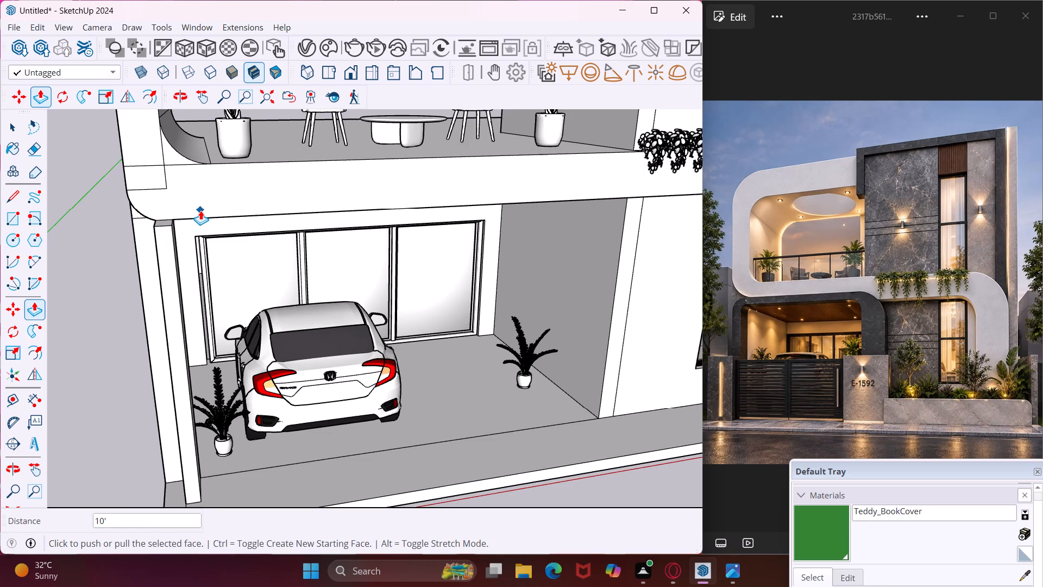
{"action": "key", "text": "Escape"}
{"action": "key", "text": "space"}
Draw a line about 1' 6 1/4" long across the pillar's inner face near its top.
{"action": "middle_click_drag", "start_coordinate": [200, 210], "coordinate": [95, 220]}
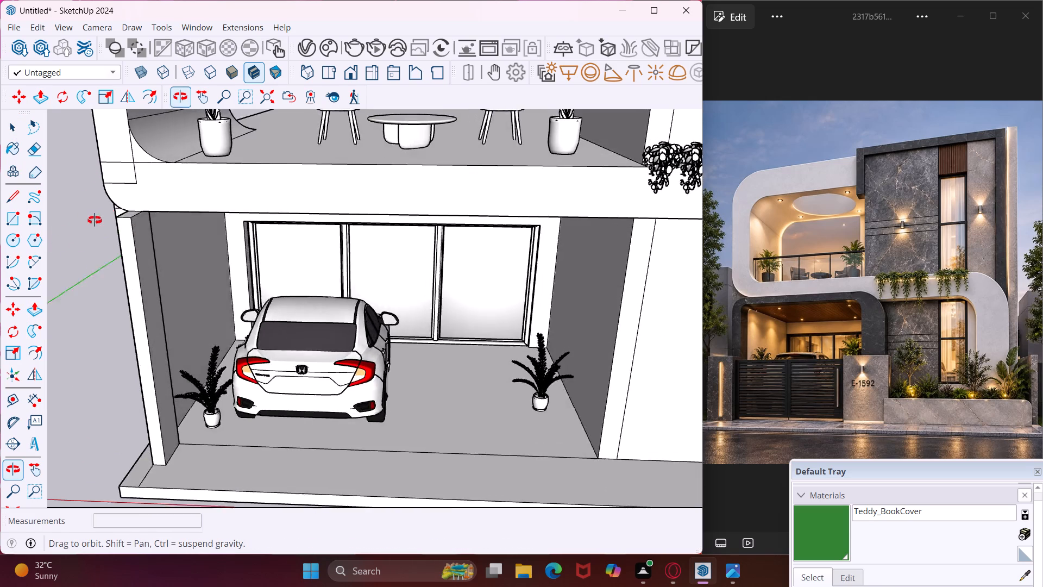
{"action": "middle_click_drag", "start_coordinate": [95, 220], "coordinate": [58, 208]}
{"action": "left_click", "coordinate": [14, 202]}
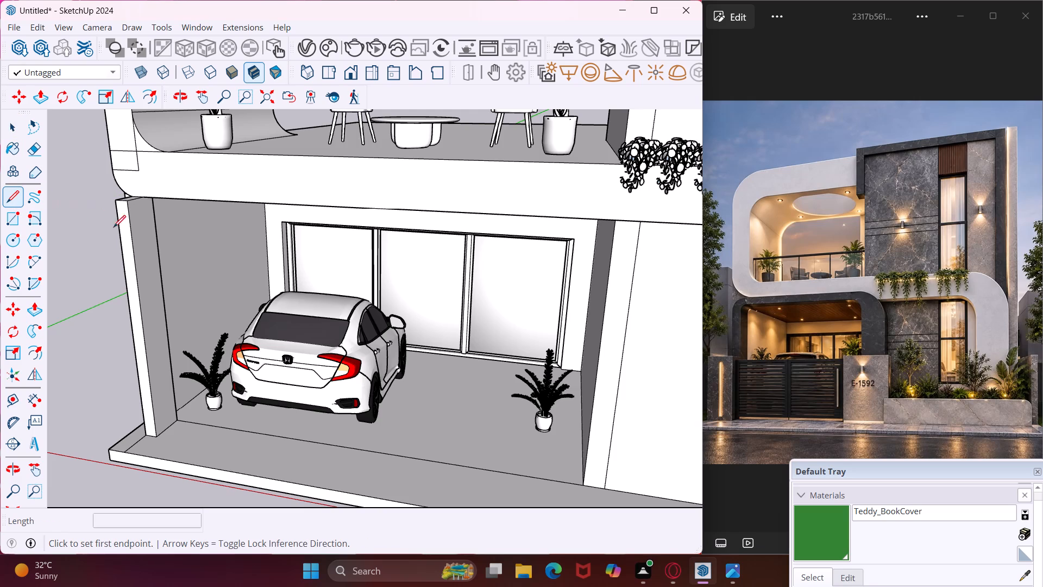
{"action": "scroll", "coordinate": [141, 223], "scroll_direction": "up", "scroll_amount": 6}
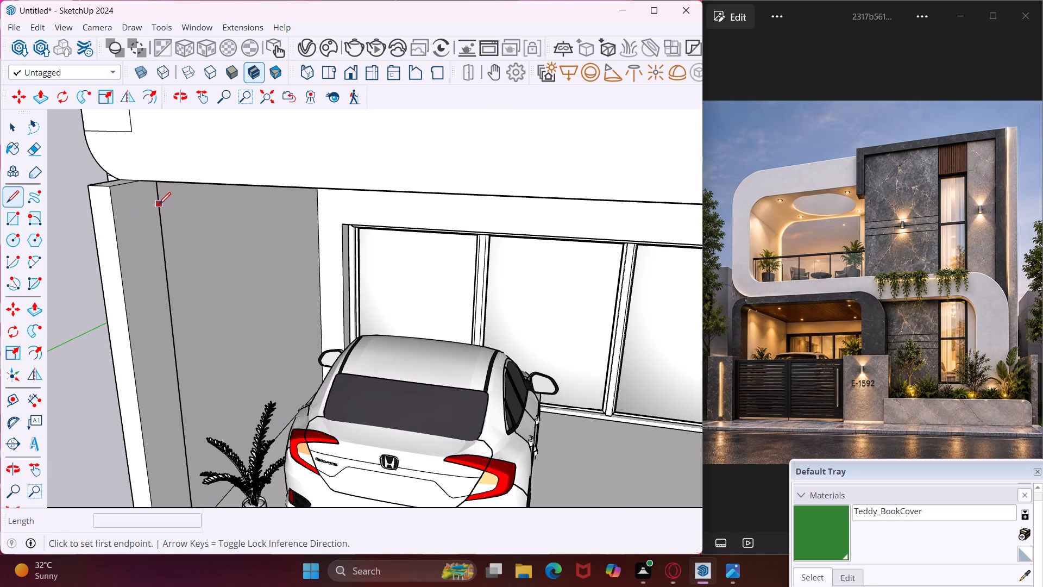
{"action": "left_click", "coordinate": [159, 204]}
{"action": "left_click", "coordinate": [112, 220]}
{"action": "key", "text": "Escape"}
Push/pull the pillar's upper inner face about 17' 2 13/16" across the garage opening to form a beam.
{"action": "key", "text": "space"}
{"action": "scroll", "coordinate": [112, 201], "scroll_direction": "down", "scroll_amount": 4}
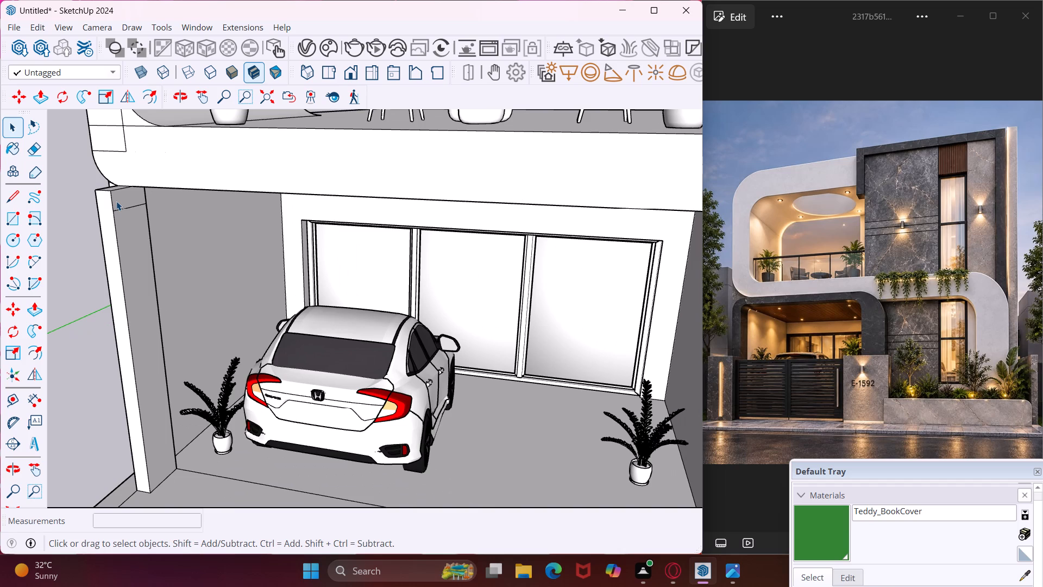
{"action": "left_click", "coordinate": [117, 201]}
{"action": "key", "text": "p"}
{"action": "left_click", "coordinate": [117, 201]}
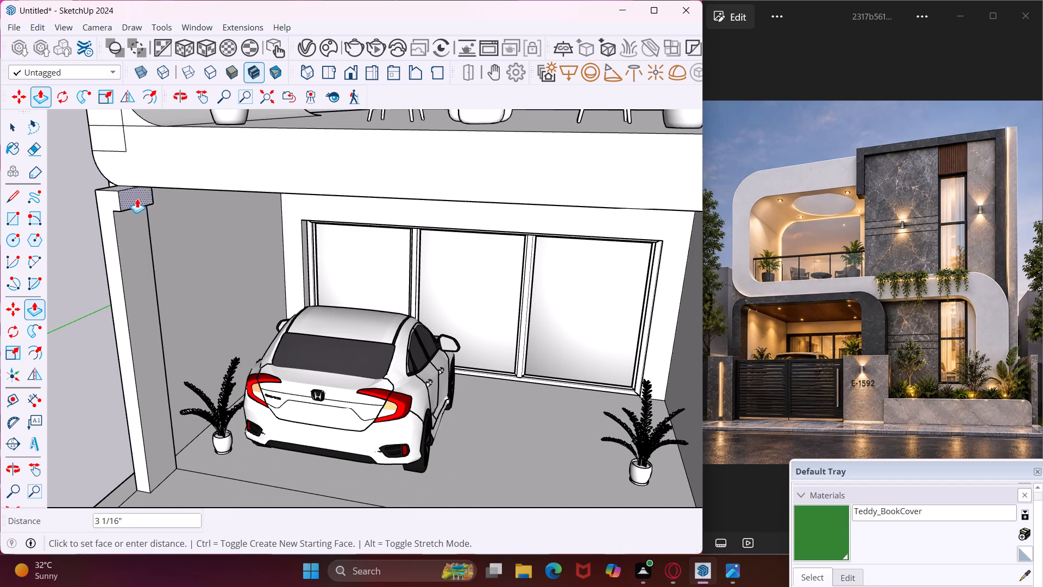
{"action": "scroll", "coordinate": [156, 199], "scroll_direction": "down", "scroll_amount": 10}
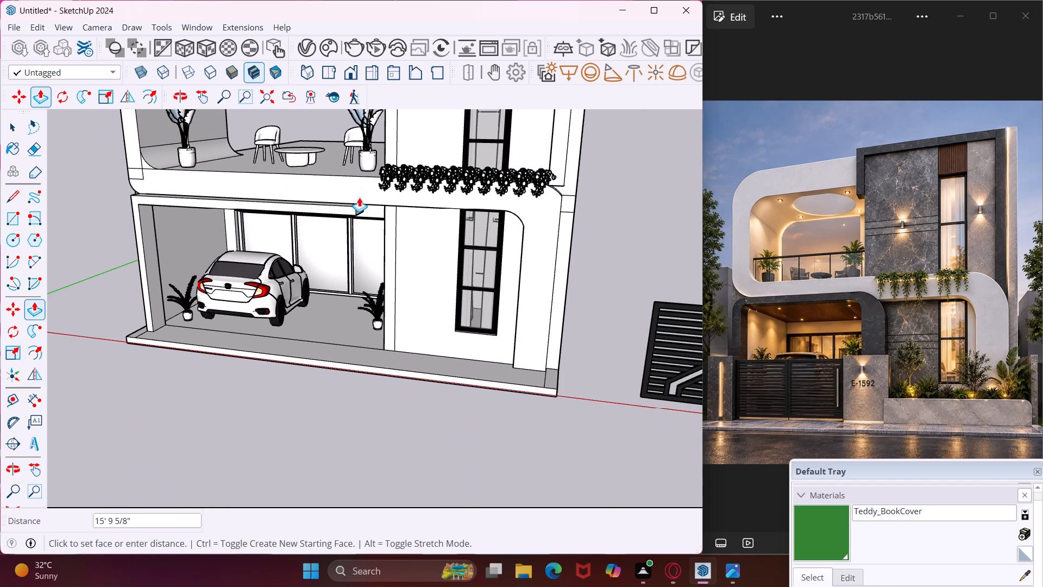
{"action": "scroll", "coordinate": [392, 197], "scroll_direction": "up", "scroll_amount": 8}
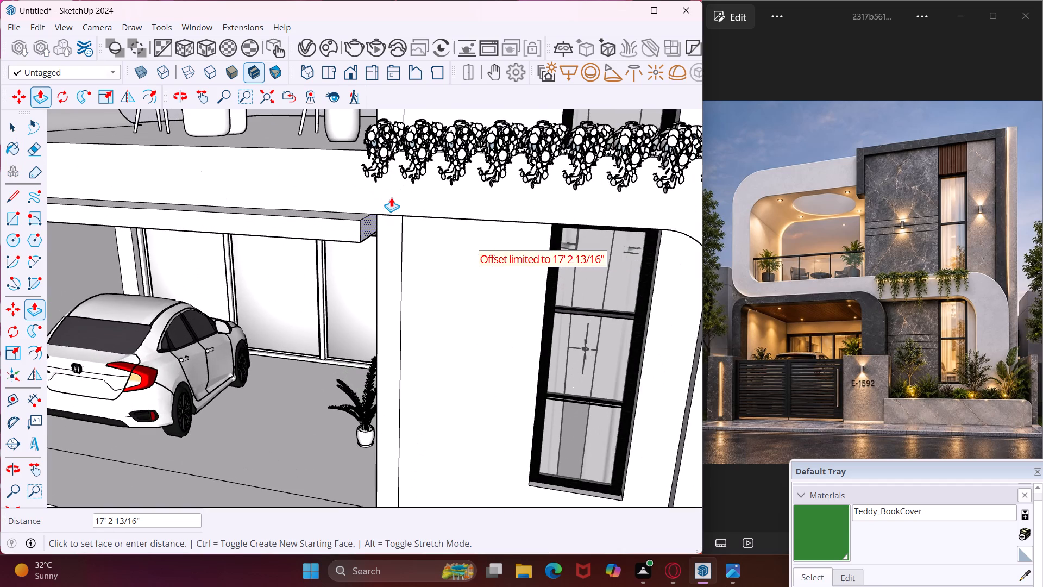
{"action": "left_click", "coordinate": [375, 210]}
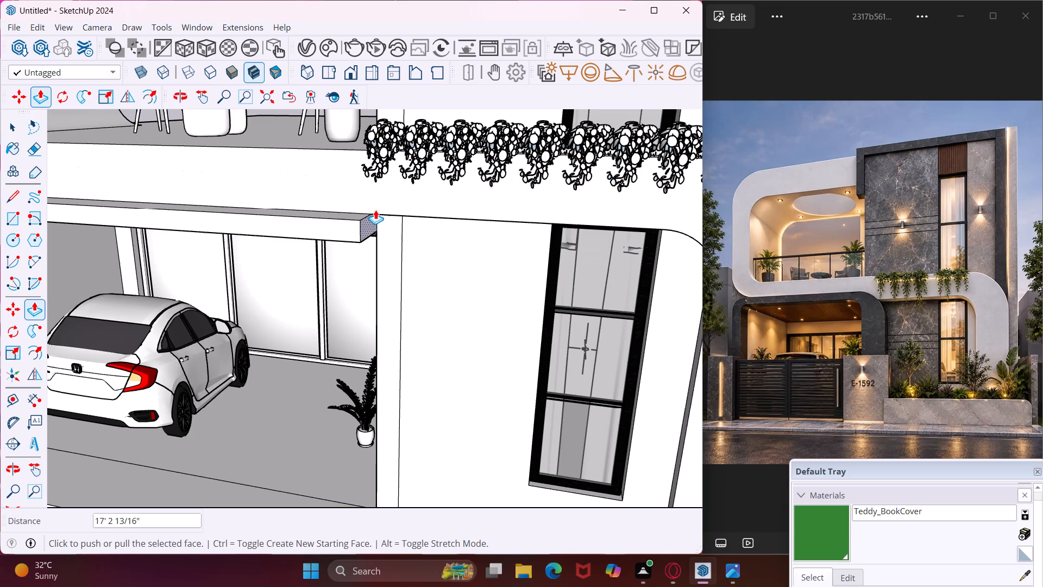
{"action": "key", "text": "Escape"}
{"action": "key", "text": "space"}
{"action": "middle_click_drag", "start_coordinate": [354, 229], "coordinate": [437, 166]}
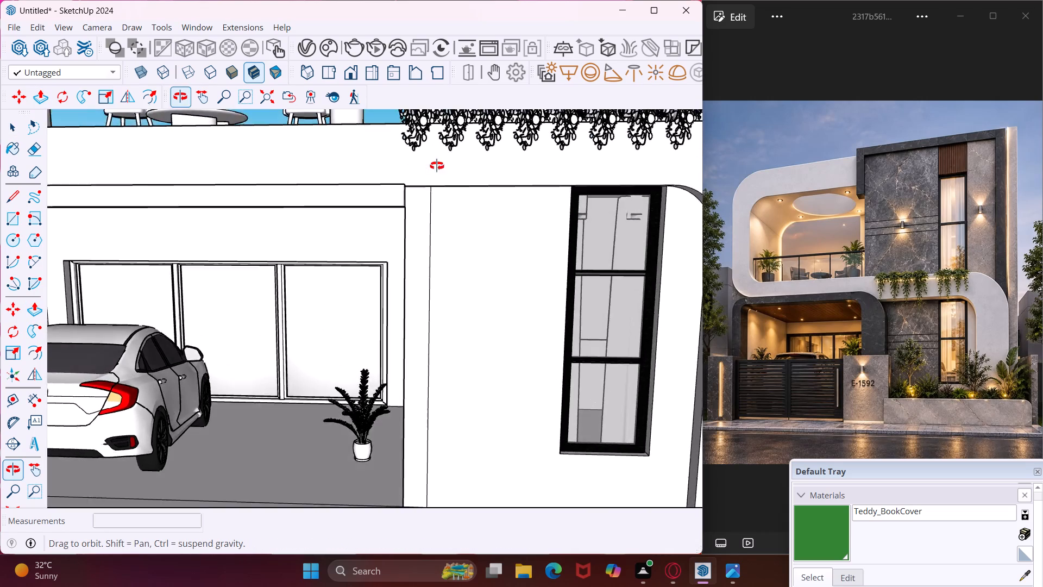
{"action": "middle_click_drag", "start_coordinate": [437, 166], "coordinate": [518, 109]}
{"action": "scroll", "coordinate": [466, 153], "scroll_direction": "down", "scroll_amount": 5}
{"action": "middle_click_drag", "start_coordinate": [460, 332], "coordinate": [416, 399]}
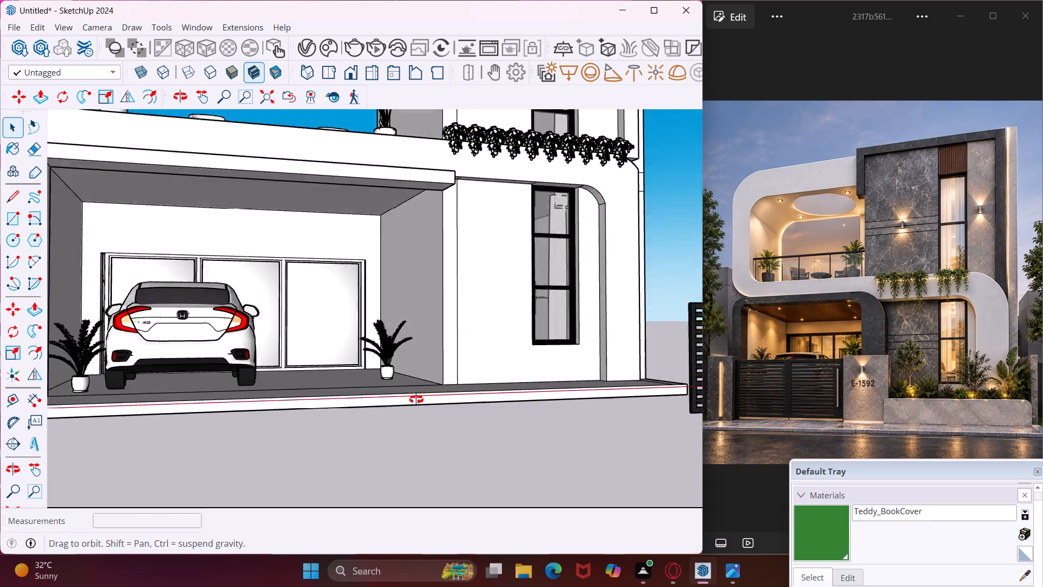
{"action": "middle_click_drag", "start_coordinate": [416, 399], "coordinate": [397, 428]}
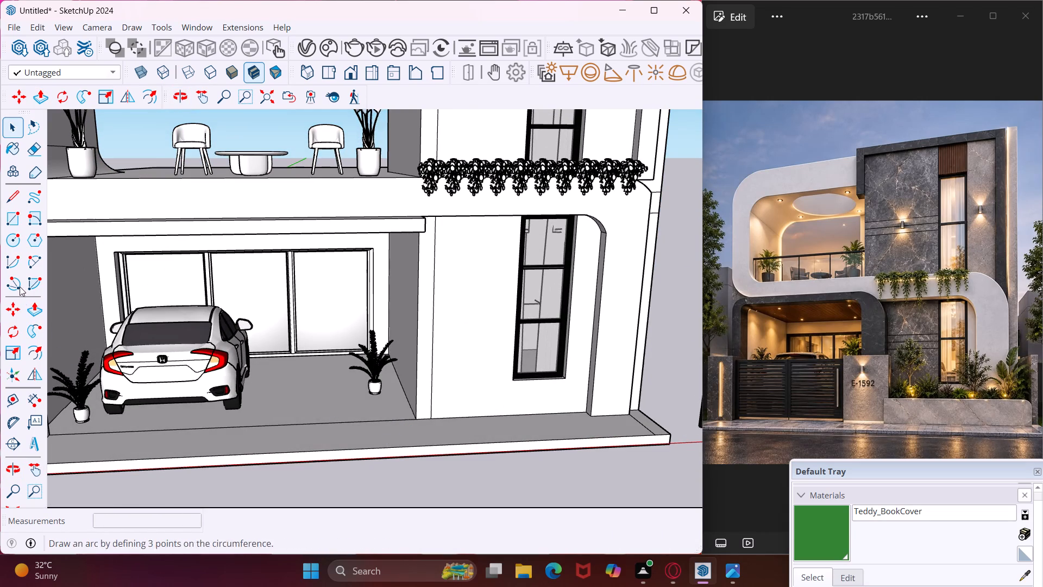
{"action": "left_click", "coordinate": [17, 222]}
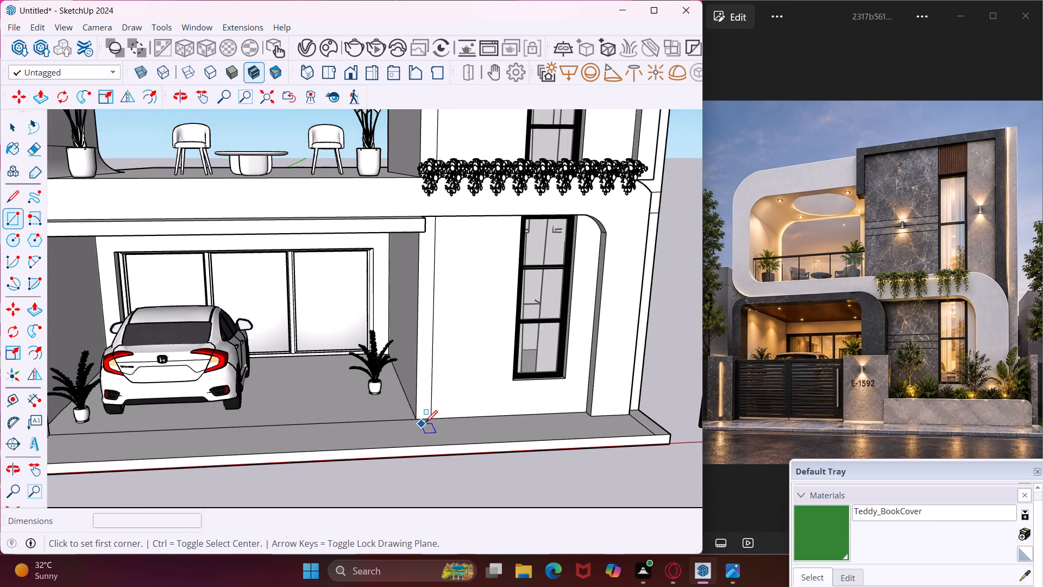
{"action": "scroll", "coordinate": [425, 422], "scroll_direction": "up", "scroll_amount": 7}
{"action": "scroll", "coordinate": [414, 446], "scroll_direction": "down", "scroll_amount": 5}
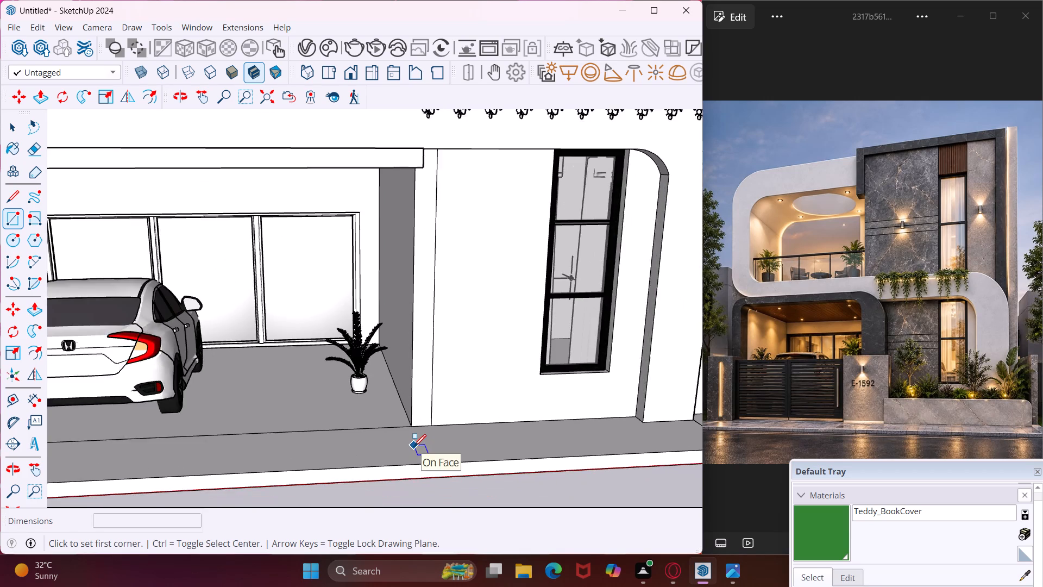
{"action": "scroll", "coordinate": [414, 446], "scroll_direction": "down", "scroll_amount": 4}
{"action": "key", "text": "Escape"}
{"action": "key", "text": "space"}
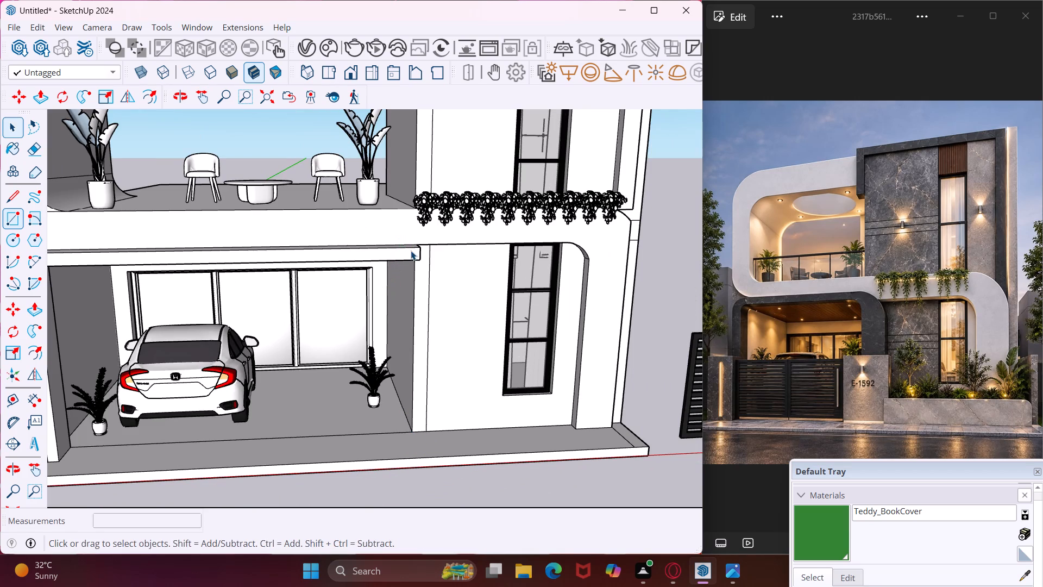
Extend the beam's end face a further 9" across the front edge of the wall beside the garage.
{"action": "middle_click_drag", "start_coordinate": [426, 249], "coordinate": [313, 259]}
{"action": "scroll", "coordinate": [353, 255], "scroll_direction": "up", "scroll_amount": 3}
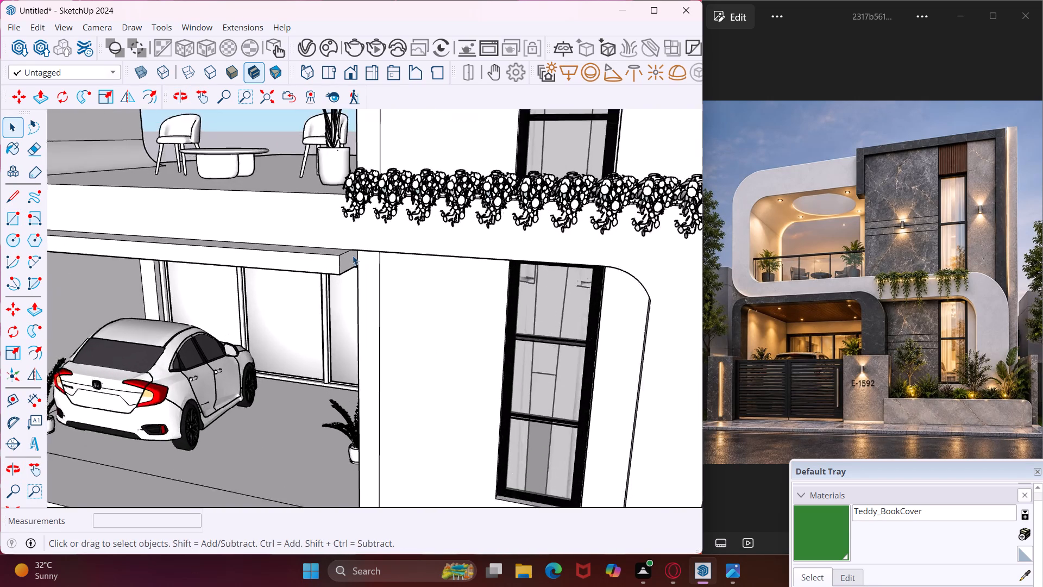
{"action": "scroll", "coordinate": [353, 255], "scroll_direction": "up", "scroll_amount": 6}
{"action": "left_click", "coordinate": [348, 262]}
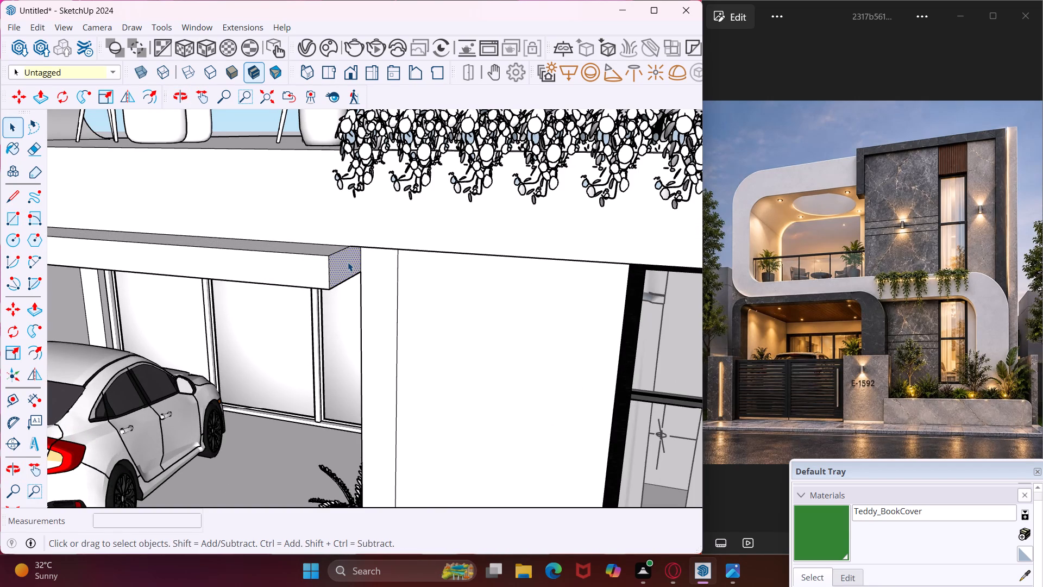
{"action": "key", "text": "p"}
{"action": "left_click", "coordinate": [348, 262]}
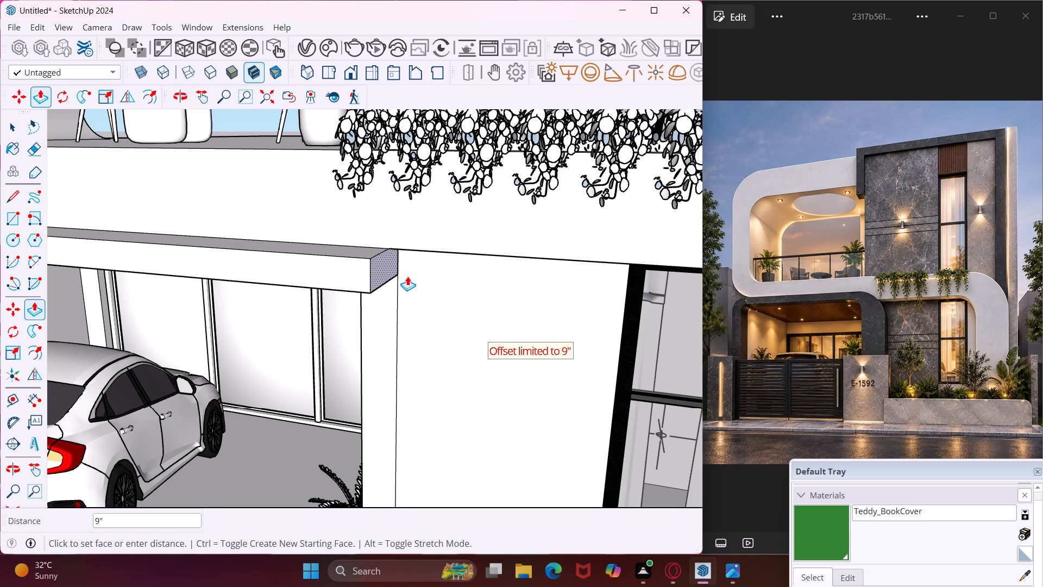
{"action": "left_click", "coordinate": [407, 276]}
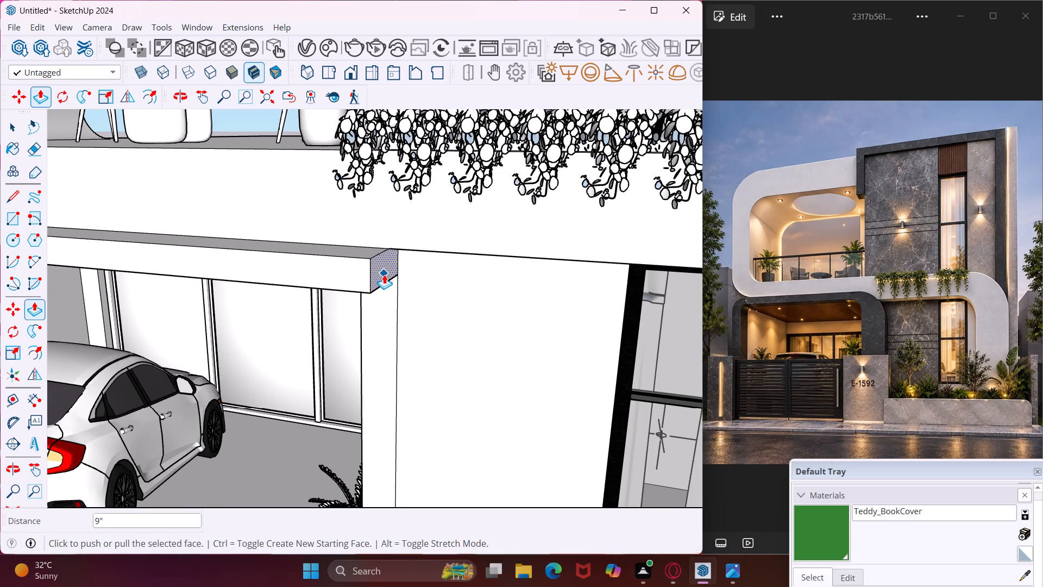
{"action": "middle_click_drag", "start_coordinate": [384, 274], "coordinate": [488, 232]}
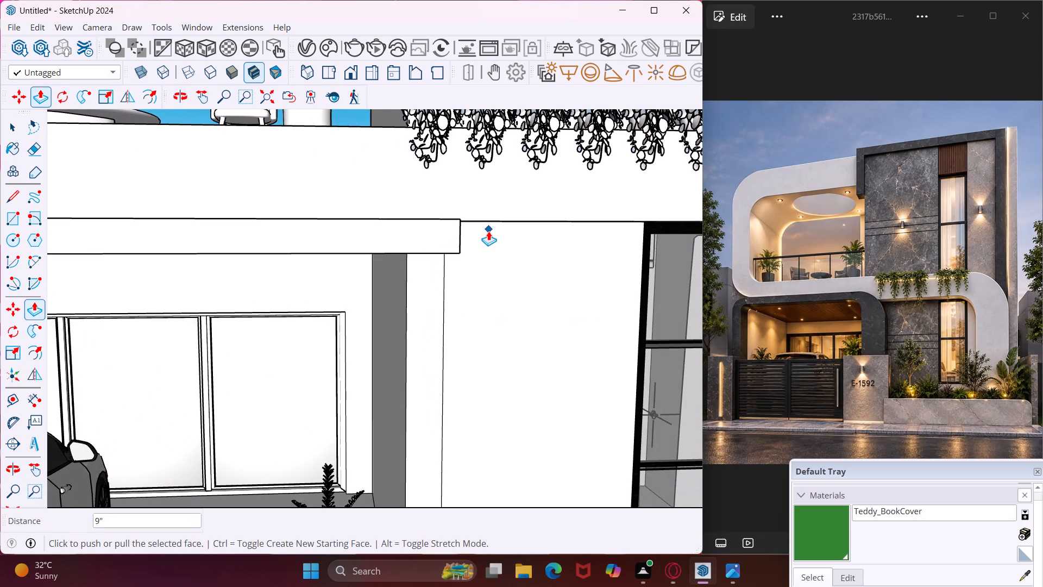
{"action": "key", "text": "Escape"}
{"action": "key", "text": "space"}
Draw a line about 1' 6 1/4" long across the beam's underside near the end by the tall window.
{"action": "middle_click_drag", "start_coordinate": [444, 242], "coordinate": [494, 167]}
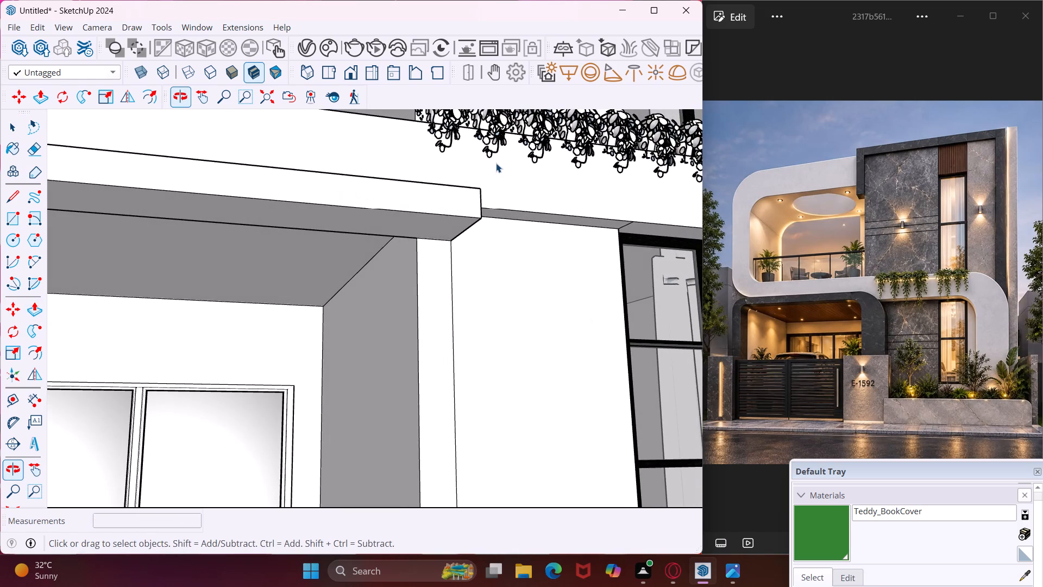
{"action": "left_click", "coordinate": [7, 200]}
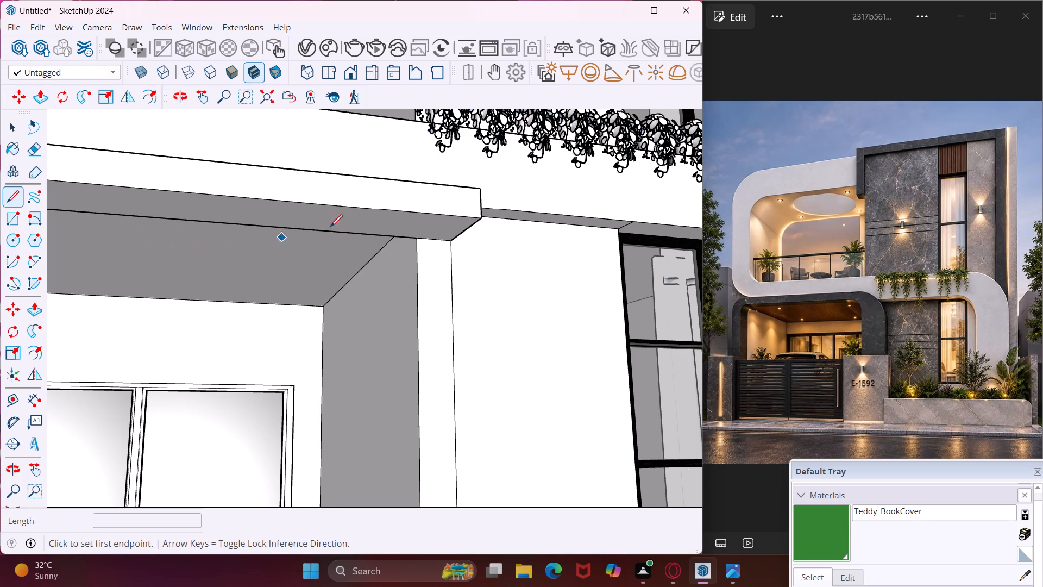
{"action": "left_click", "coordinate": [374, 236]}
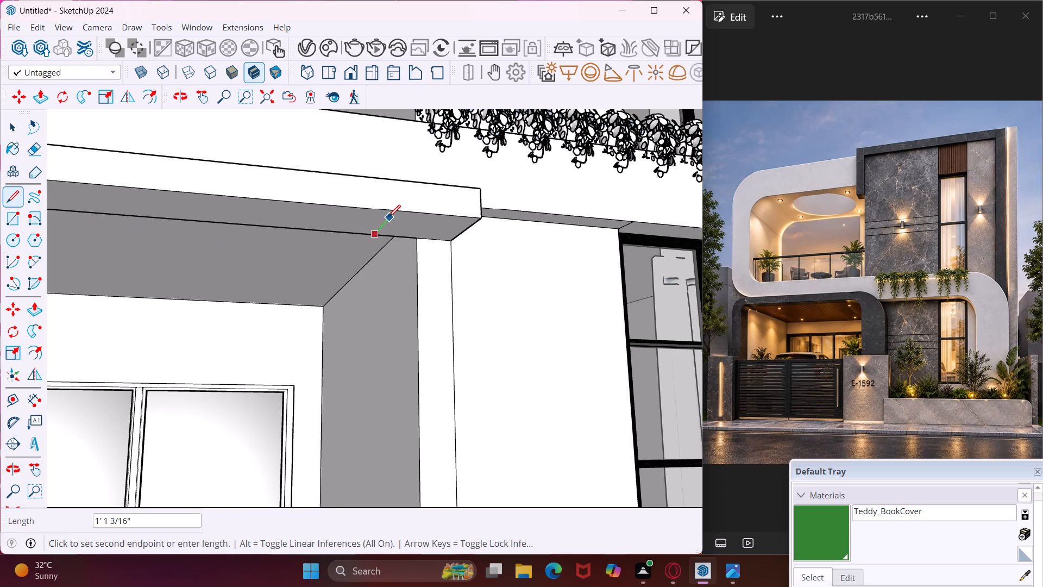
{"action": "left_click", "coordinate": [394, 210]}
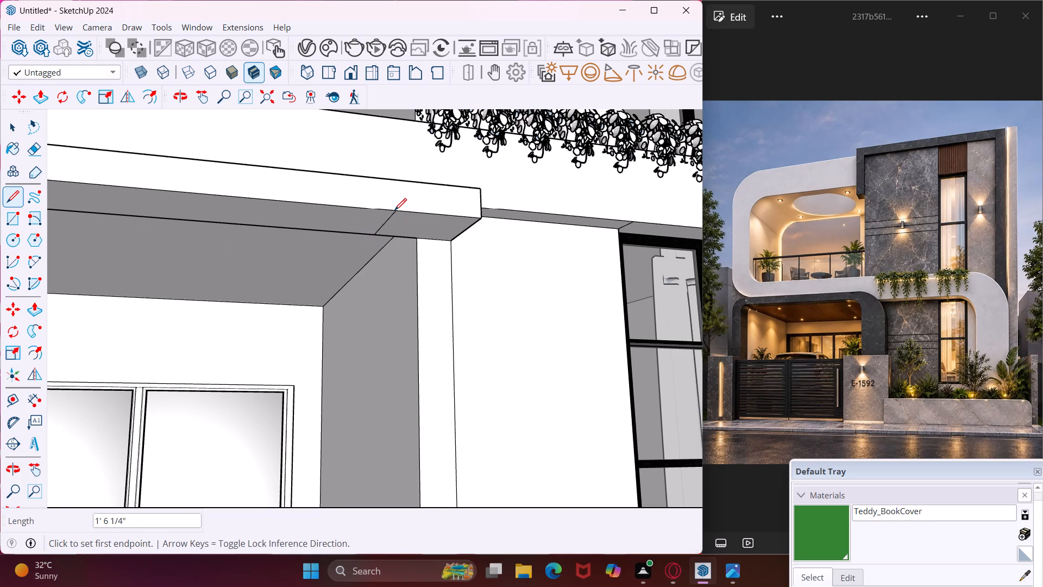
{"action": "key", "text": "Escape"}
Push/pull the marked underside face down about 9' 4 15/16" to the base as the garage's second pillar.
{"action": "key", "text": "space"}
{"action": "left_click", "coordinate": [405, 222]}
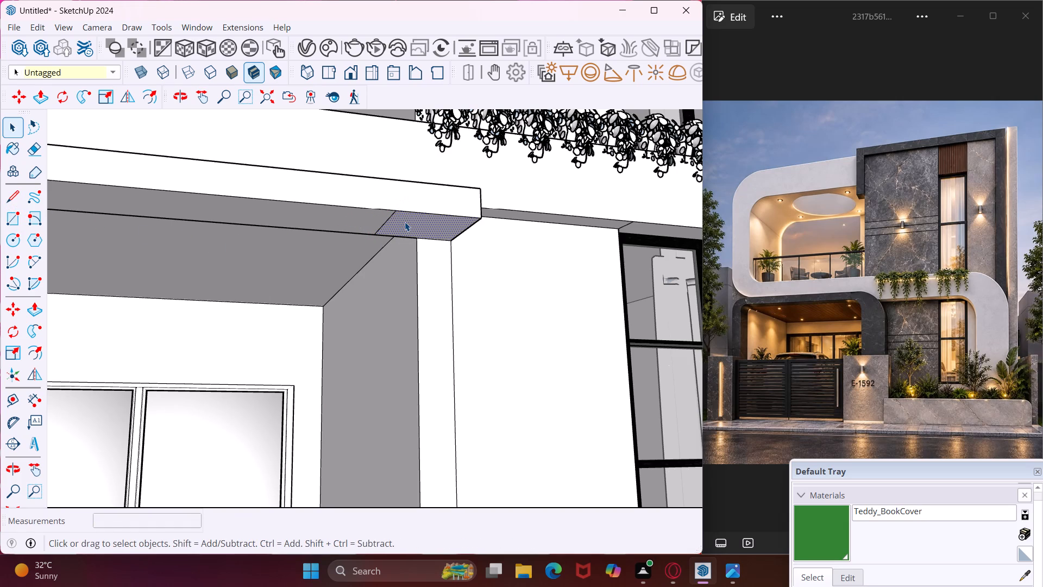
{"action": "key", "text": "p"}
{"action": "left_click", "coordinate": [405, 222]}
{"action": "scroll", "coordinate": [392, 255], "scroll_direction": "down", "scroll_amount": 14}
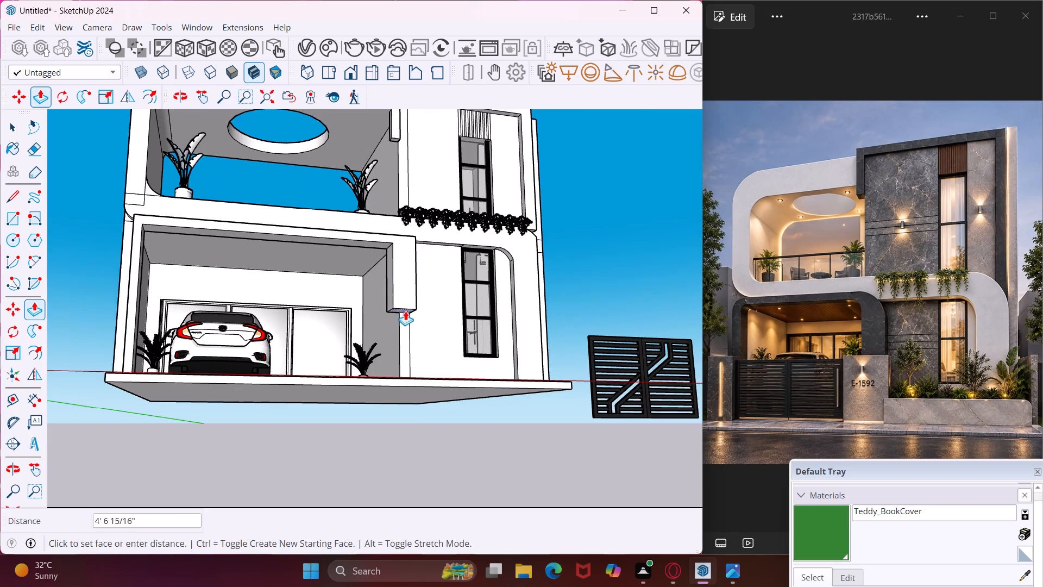
{"action": "middle_click_drag", "start_coordinate": [405, 311], "coordinate": [387, 402]}
{"action": "left_click", "coordinate": [403, 417]}
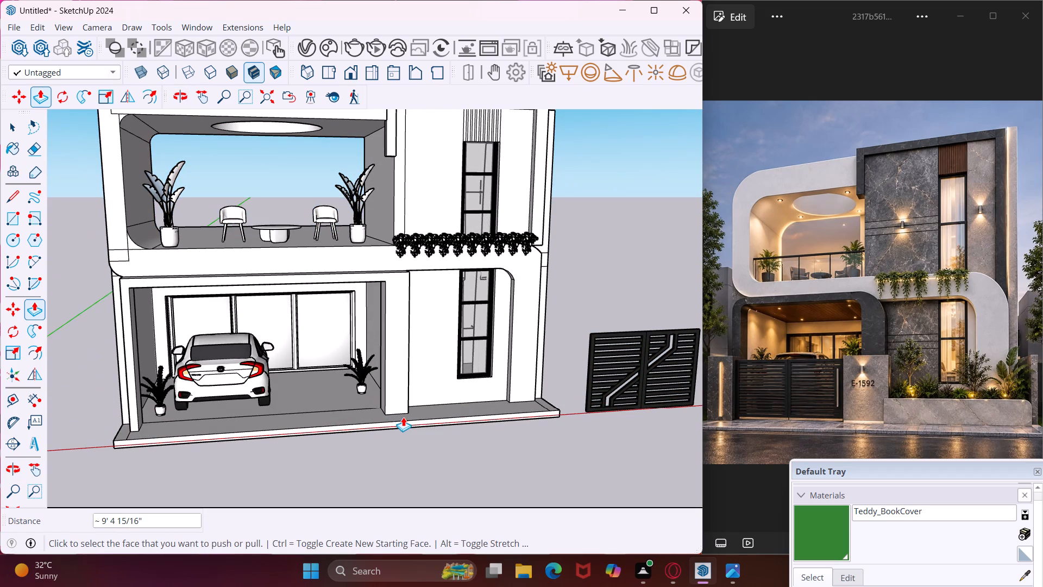
{"action": "key", "text": "Escape"}
{"action": "key", "text": "space"}
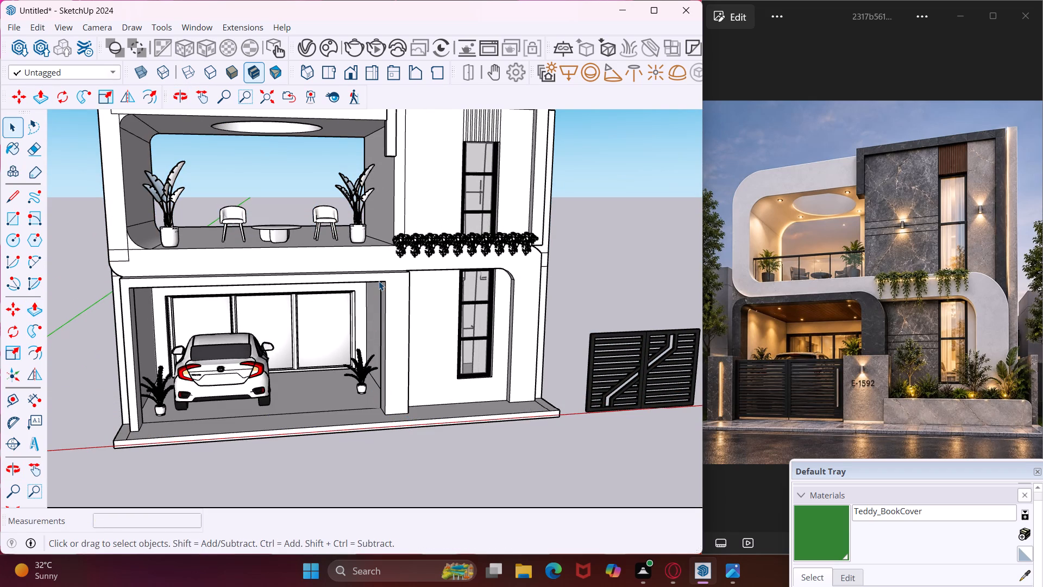
Draw an arc of about 8 3/4" radius across the frame's inner upper corner at the second pillar.
{"action": "scroll", "coordinate": [379, 281], "scroll_direction": "up", "scroll_amount": 8}
{"action": "middle_click_drag", "start_coordinate": [379, 280], "coordinate": [448, 243]}
{"action": "scroll", "coordinate": [446, 240], "scroll_direction": "up", "scroll_amount": 1}
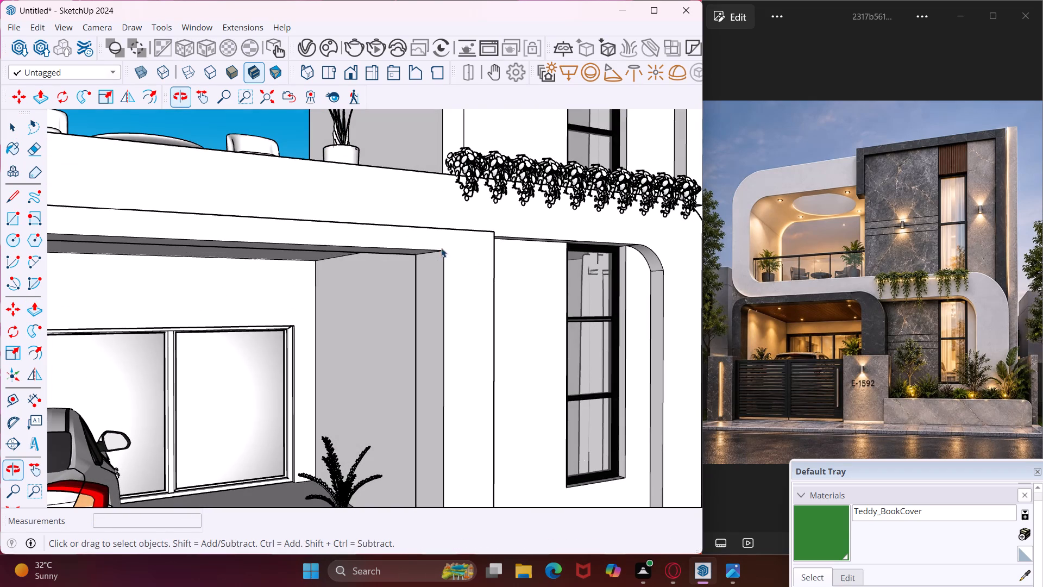
{"action": "left_click", "coordinate": [32, 253]}
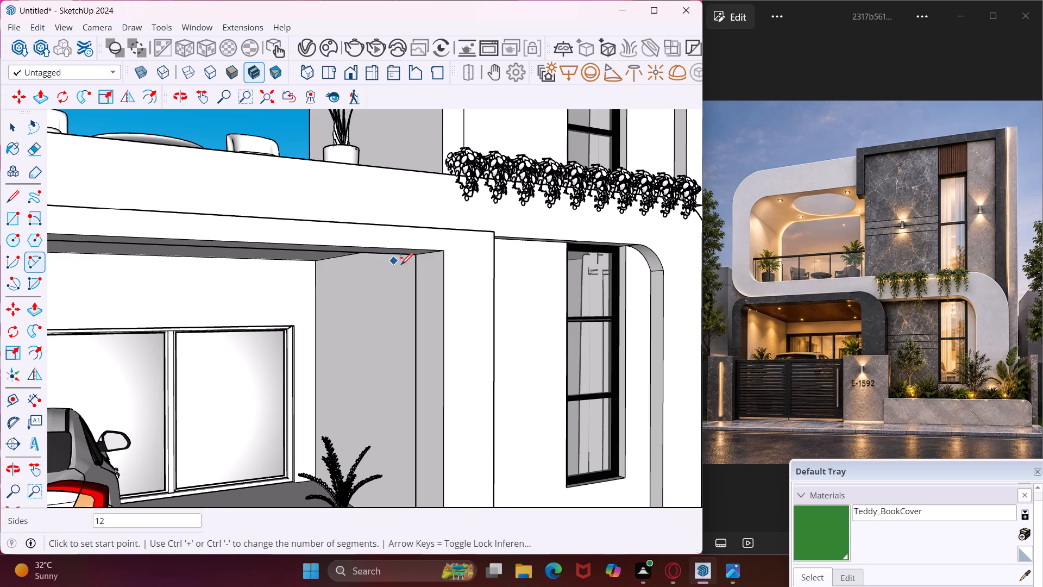
{"action": "left_click", "coordinate": [446, 278]}
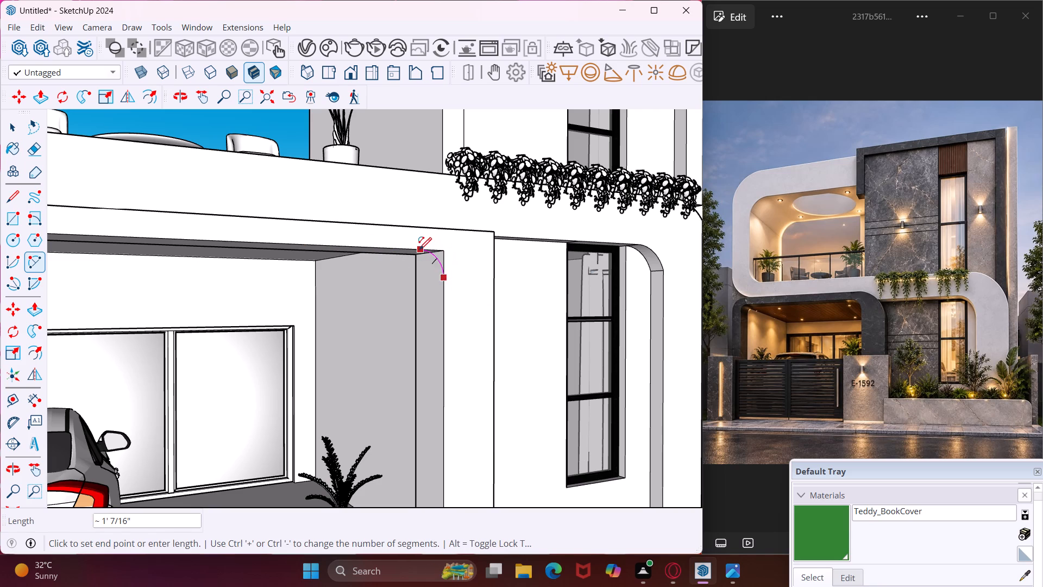
{"action": "left_click", "coordinate": [419, 249]}
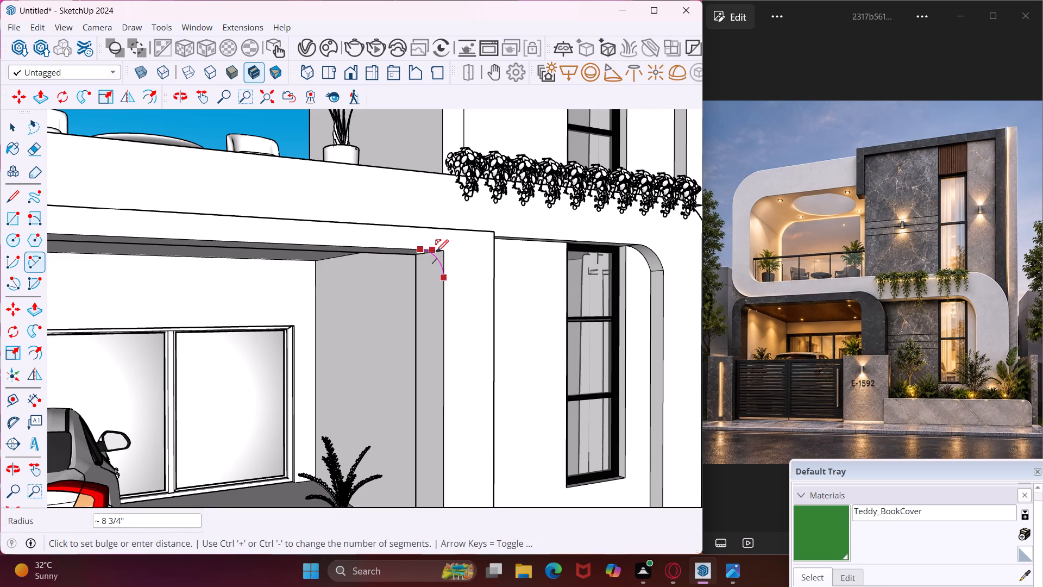
{"action": "scroll", "coordinate": [438, 250], "scroll_direction": "up", "scroll_amount": 9}
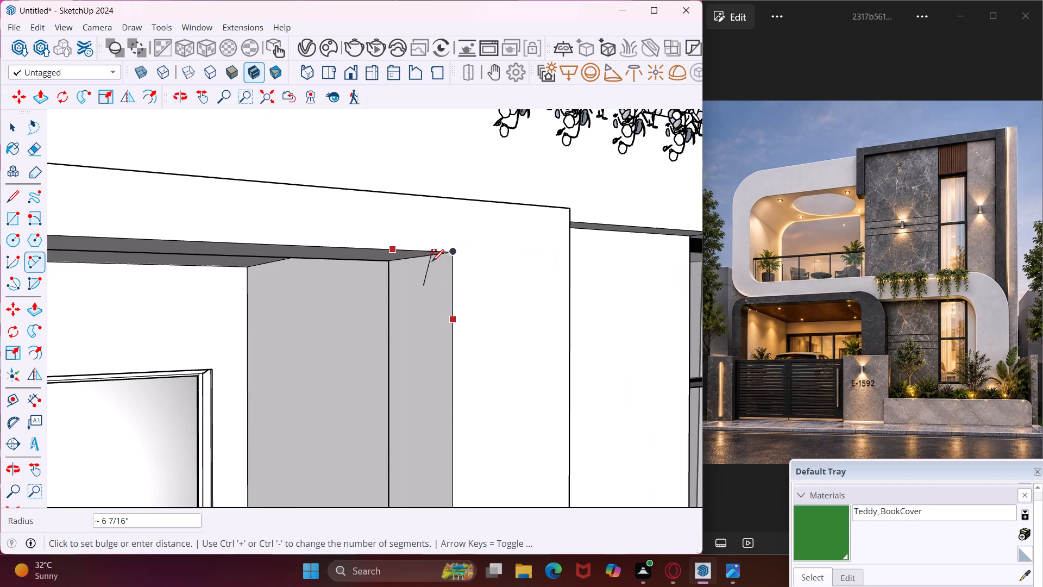
{"action": "scroll", "coordinate": [424, 255], "scroll_direction": "up", "scroll_amount": 6}
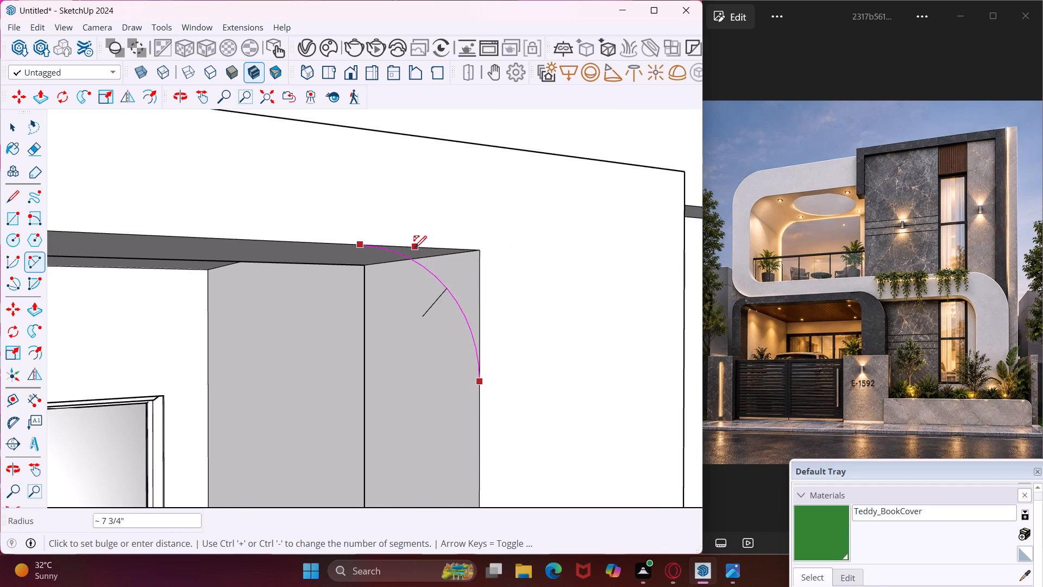
{"action": "left_click", "coordinate": [410, 248]}
{"action": "key", "text": "Escape"}
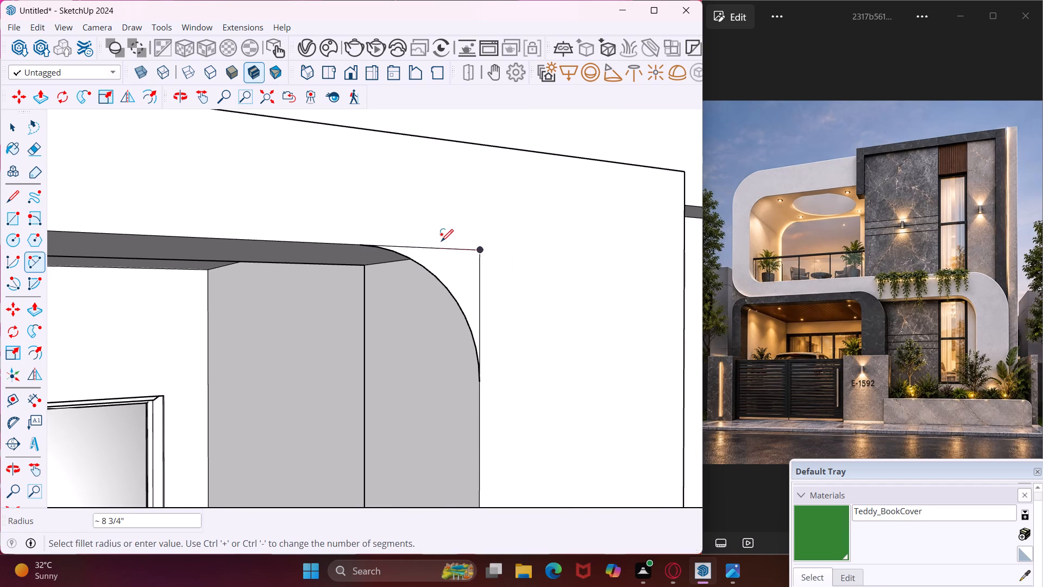
{"action": "key", "text": "space"}
Draw an arc about 1' 5" long with a 2 7/16" bulge across the frame's outer upper corner above the second pillar.
{"action": "middle_click_drag", "start_coordinate": [544, 214], "coordinate": [436, 239]}
{"action": "scroll", "coordinate": [436, 239], "scroll_direction": "down", "scroll_amount": 5}
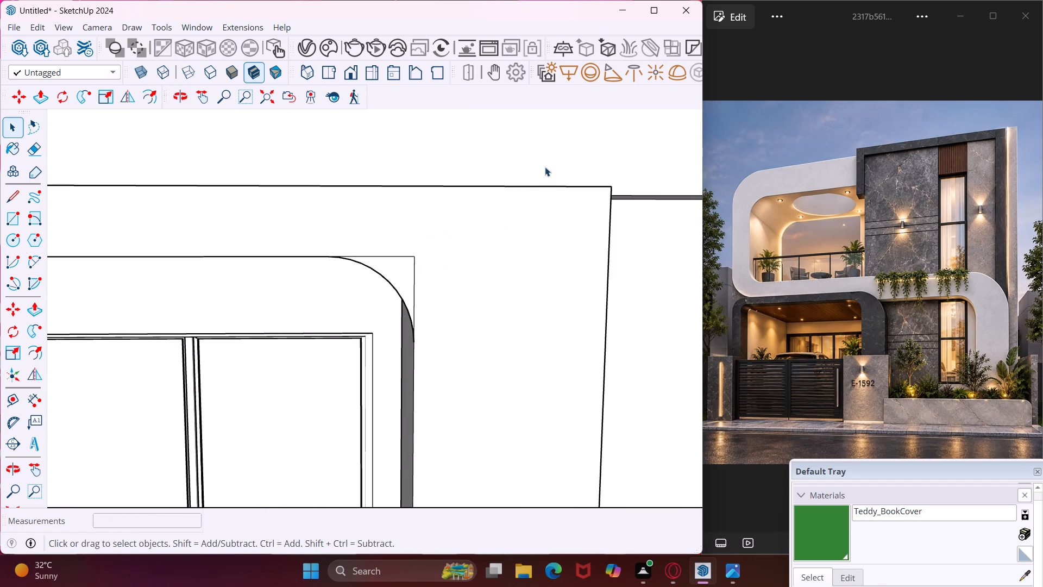
{"action": "left_click", "coordinate": [27, 262]}
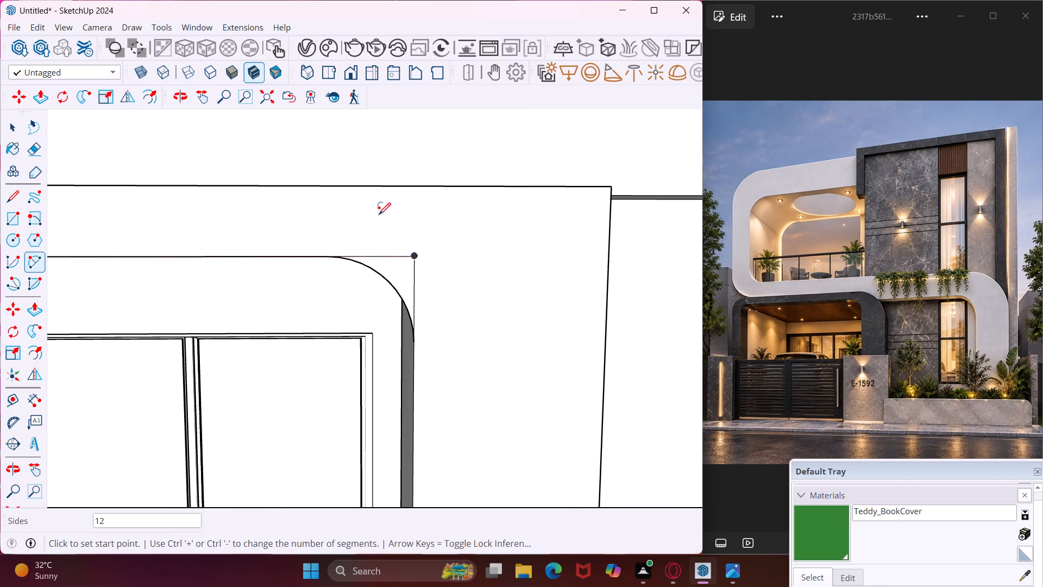
{"action": "left_click", "coordinate": [487, 189]}
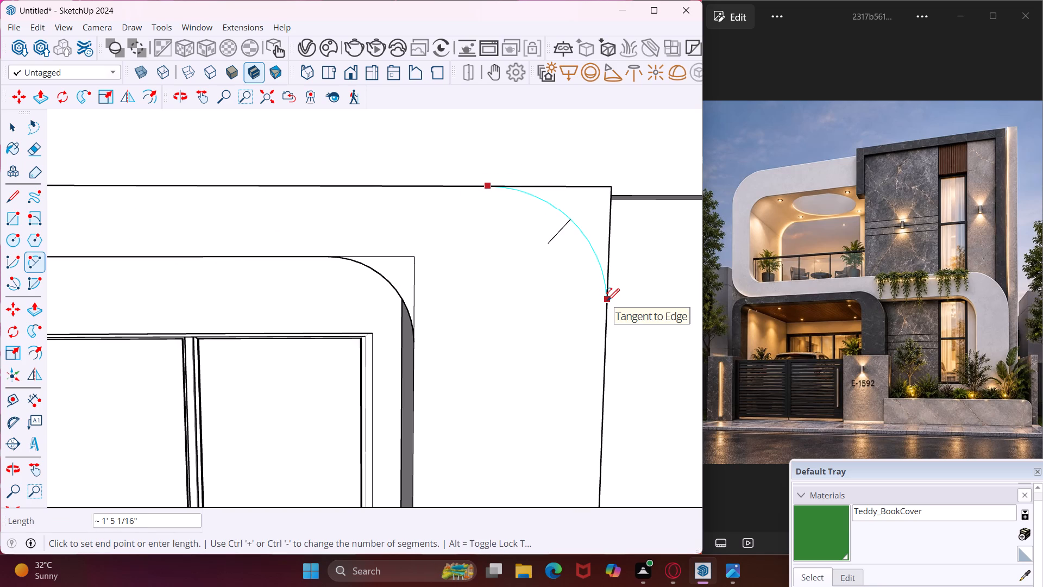
{"action": "left_click", "coordinate": [607, 299]}
{"action": "left_click", "coordinate": [598, 253]}
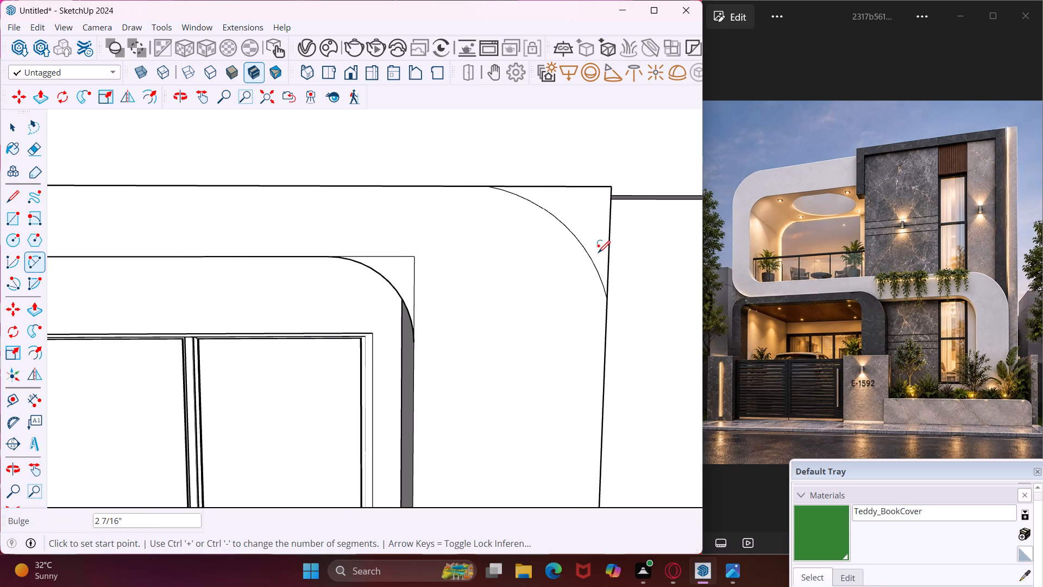
Push/pull the face outside the arc at the frame's outer upper corner above the second pillar back 11 13/16" to round it.
{"action": "key", "text": "Escape"}
{"action": "key", "text": "space"}
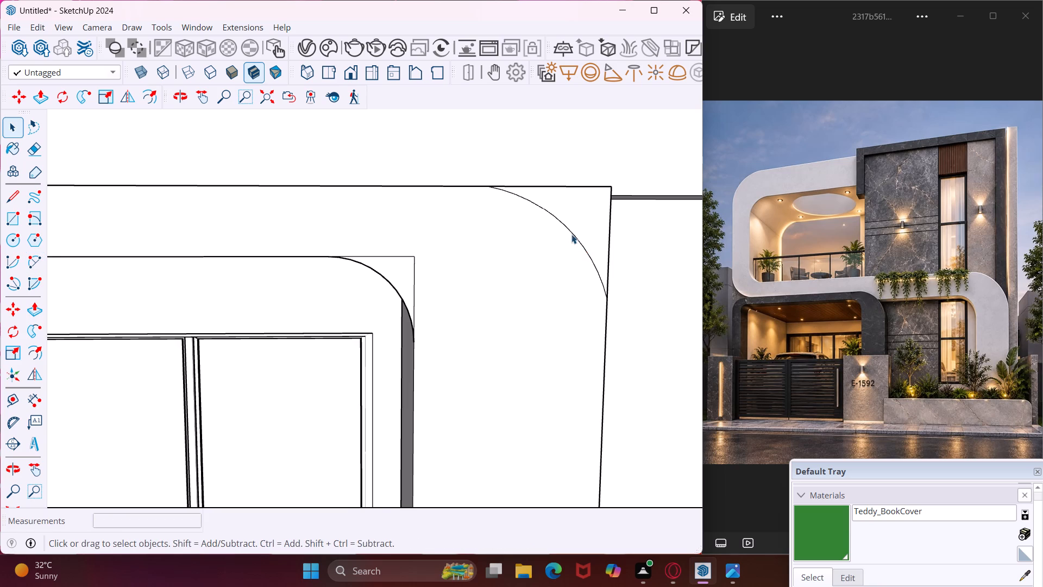
{"action": "middle_click_drag", "start_coordinate": [576, 229], "coordinate": [360, 325]}
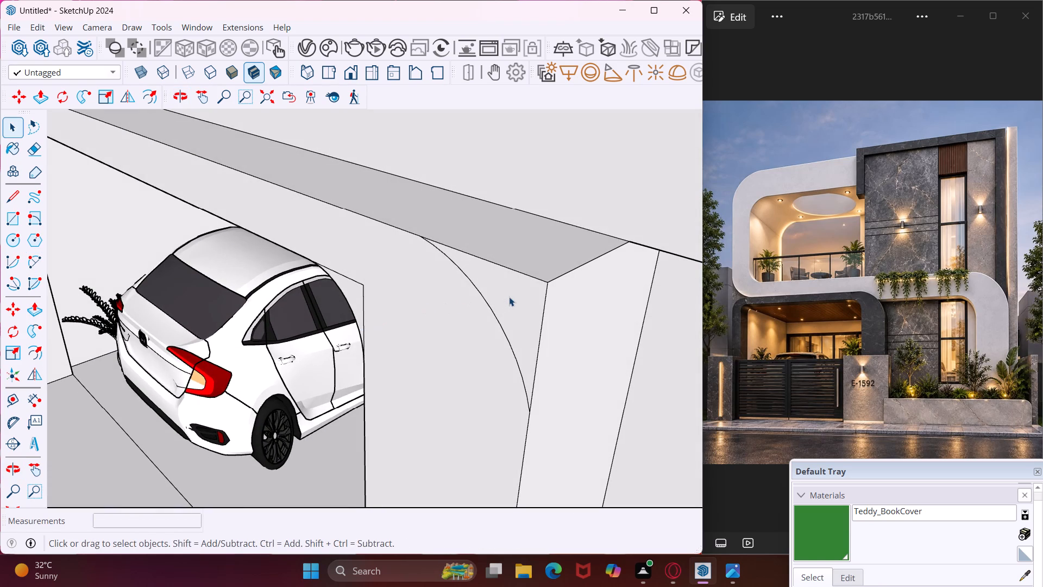
{"action": "left_click", "coordinate": [509, 297]}
{"action": "key", "text": "p"}
{"action": "left_click", "coordinate": [509, 297]}
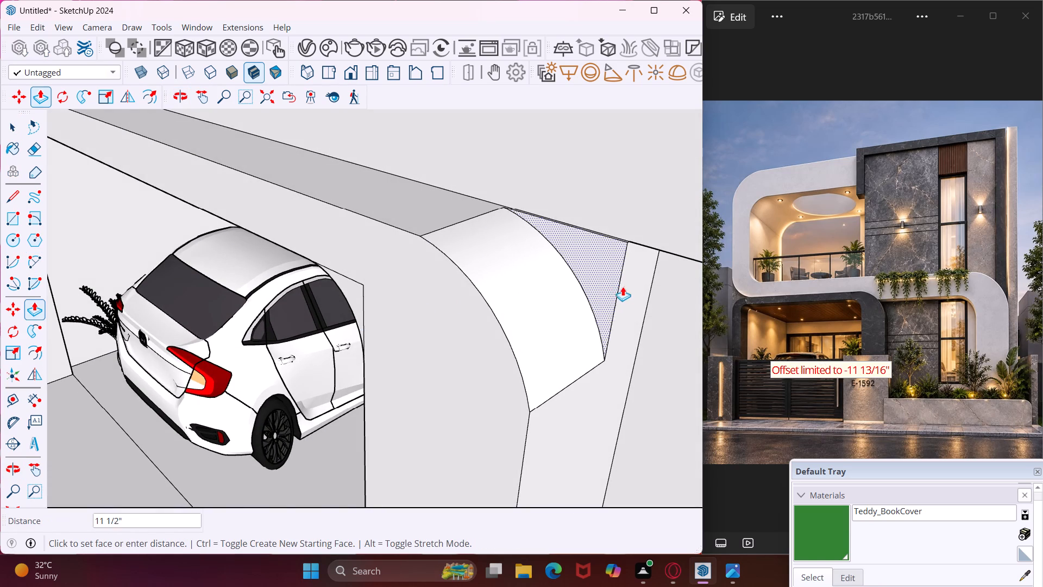
{"action": "scroll", "coordinate": [659, 274], "scroll_direction": "up", "scroll_amount": 2}
{"action": "left_click", "coordinate": [654, 273]}
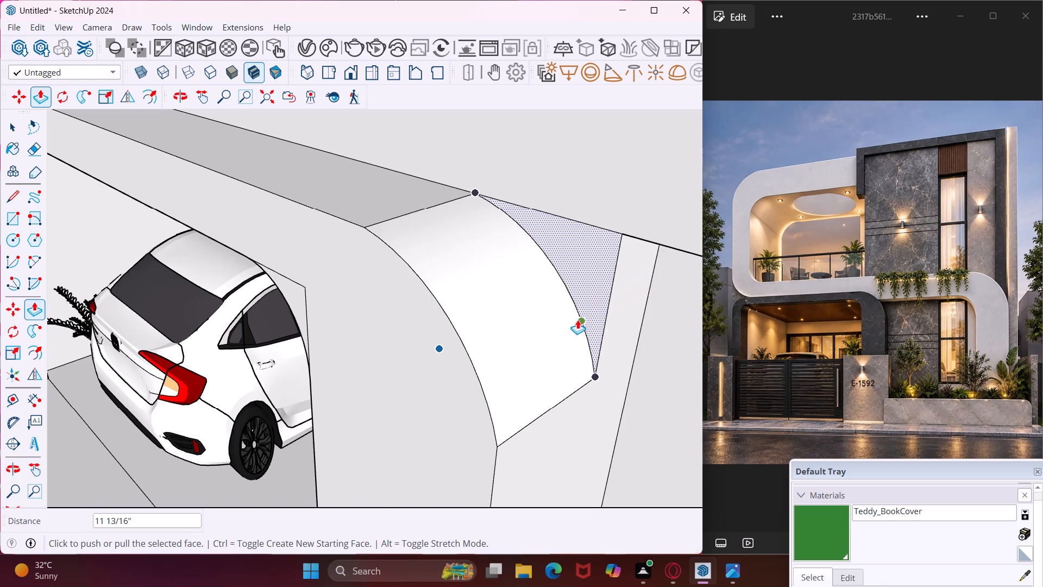
{"action": "key", "text": "Escape"}
{"action": "key", "text": "space"}
Push/pull the leftover face behind the inner corner arc at the second pillar 1' 6 1/4" through the frame's depth.
{"action": "middle_click_drag", "start_coordinate": [437, 328], "coordinate": [578, 315]}
{"action": "scroll", "coordinate": [425, 304], "scroll_direction": "down", "scroll_amount": 9}
{"action": "middle_click_drag", "start_coordinate": [381, 303], "coordinate": [621, 201]}
{"action": "scroll", "coordinate": [381, 303], "scroll_direction": "down", "scroll_amount": 1}
{"action": "scroll", "coordinate": [369, 299], "scroll_direction": "up", "scroll_amount": 1}
{"action": "middle_click_drag", "start_coordinate": [368, 299], "coordinate": [564, 241]}
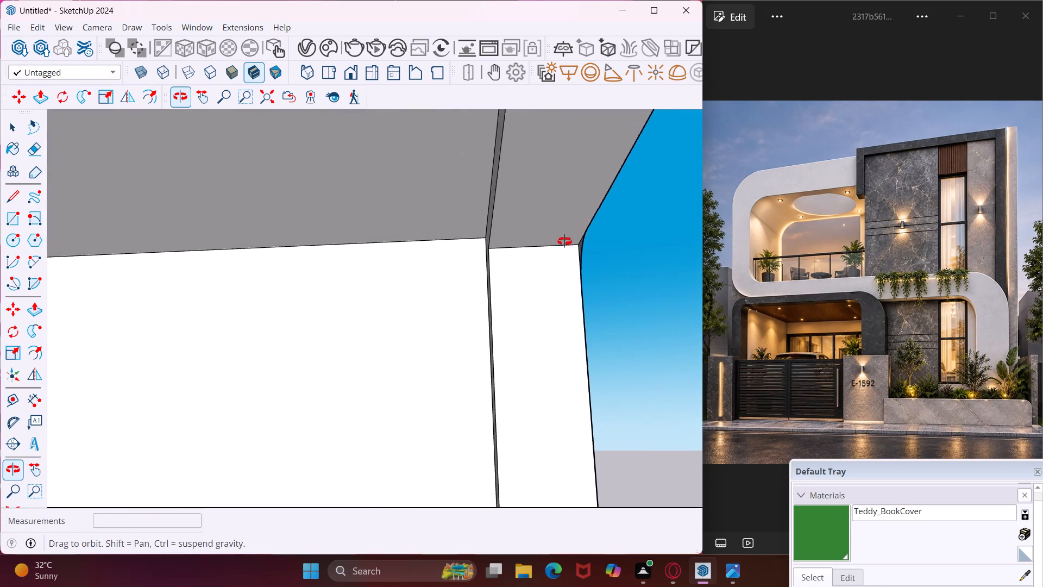
{"action": "middle_click_drag", "start_coordinate": [564, 241], "coordinate": [585, 254]}
{"action": "scroll", "coordinate": [599, 268], "scroll_direction": "up", "scroll_amount": 4}
{"action": "middle_click_drag", "start_coordinate": [466, 259], "coordinate": [516, 246]}
{"action": "left_click", "coordinate": [493, 238]}
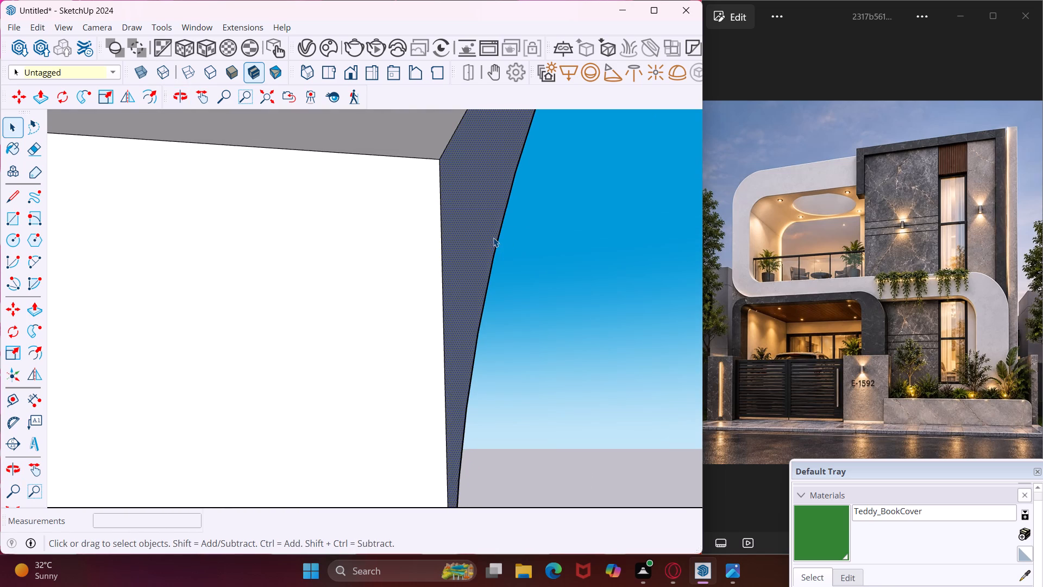
{"action": "key", "text": "p"}
{"action": "left_click", "coordinate": [493, 238]}
{"action": "scroll", "coordinate": [439, 241], "scroll_direction": "down", "scroll_amount": 10}
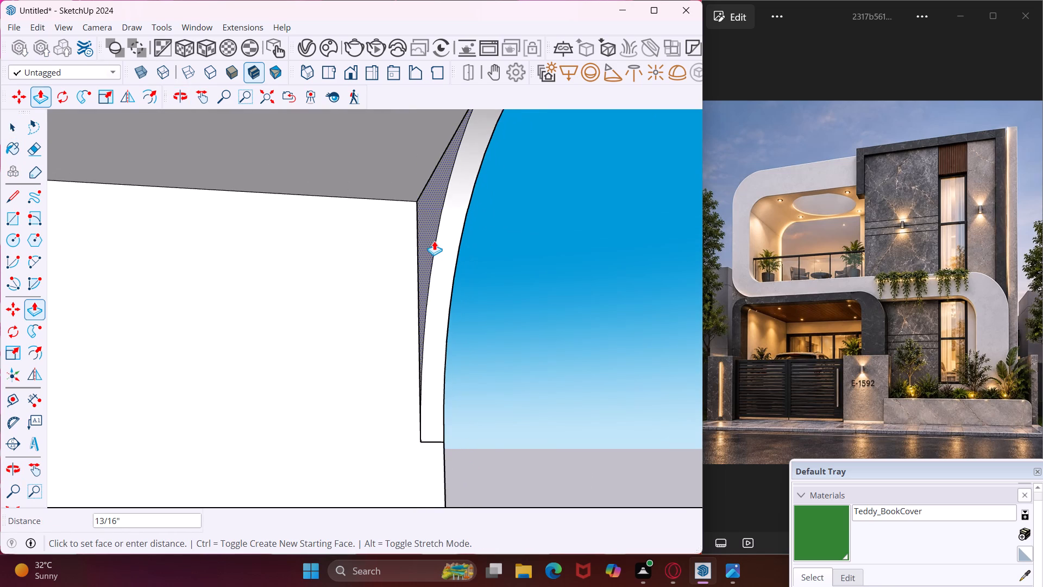
{"action": "scroll", "coordinate": [434, 241], "scroll_direction": "down", "scroll_amount": 5}
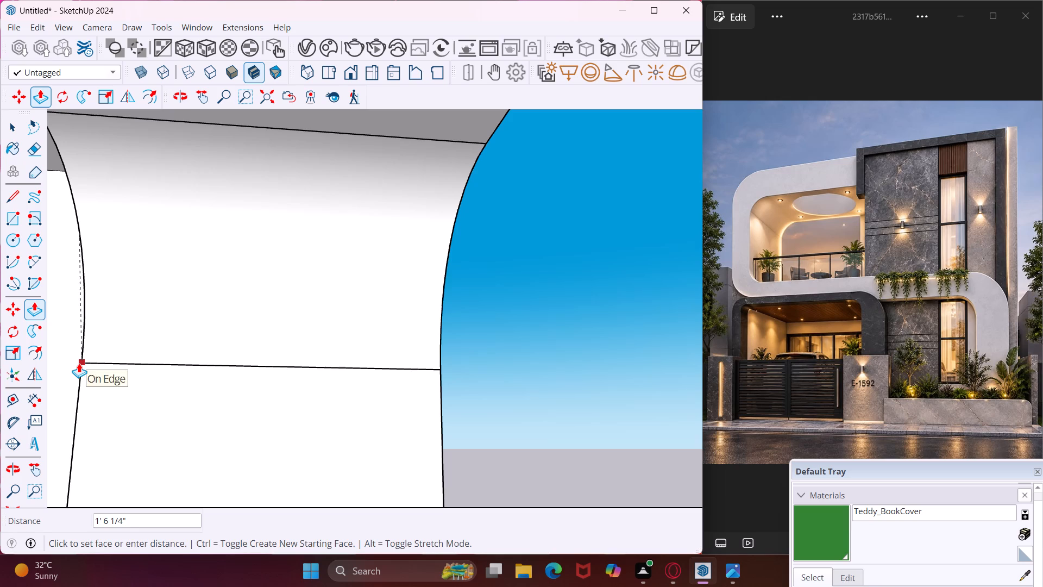
{"action": "left_click", "coordinate": [79, 363]}
{"action": "key", "text": "Escape"}
{"action": "key", "text": "space"}
Draw an arc of about 11 1/2" radius across the garage frame's inner upper corner at the first pillar, beside the car.
{"action": "middle_click_drag", "start_coordinate": [360, 251], "coordinate": [302, 260]}
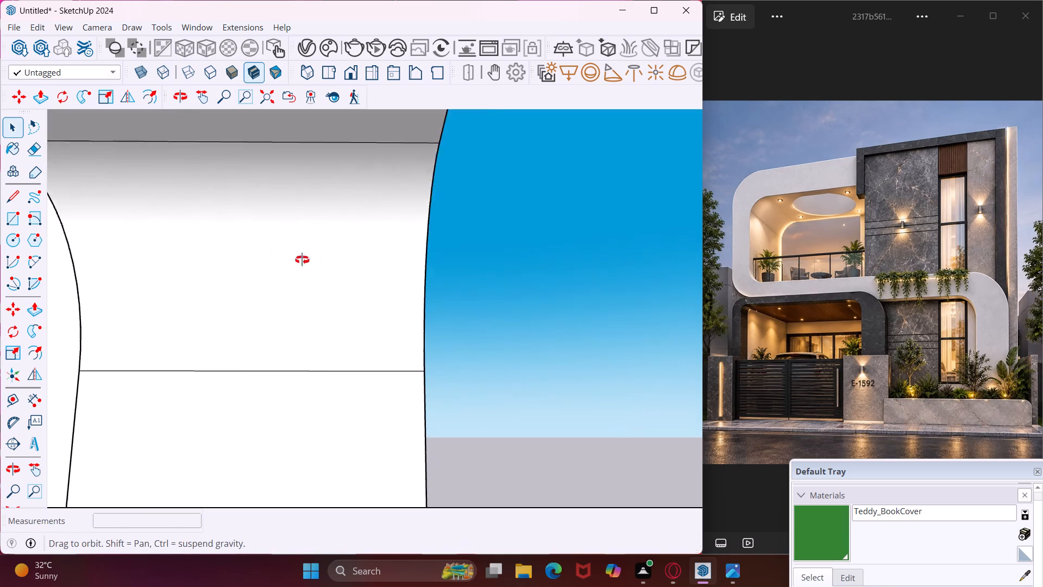
{"action": "middle_click_drag", "start_coordinate": [302, 260], "coordinate": [184, 286]}
{"action": "scroll", "coordinate": [183, 284], "scroll_direction": "down", "scroll_amount": 20}
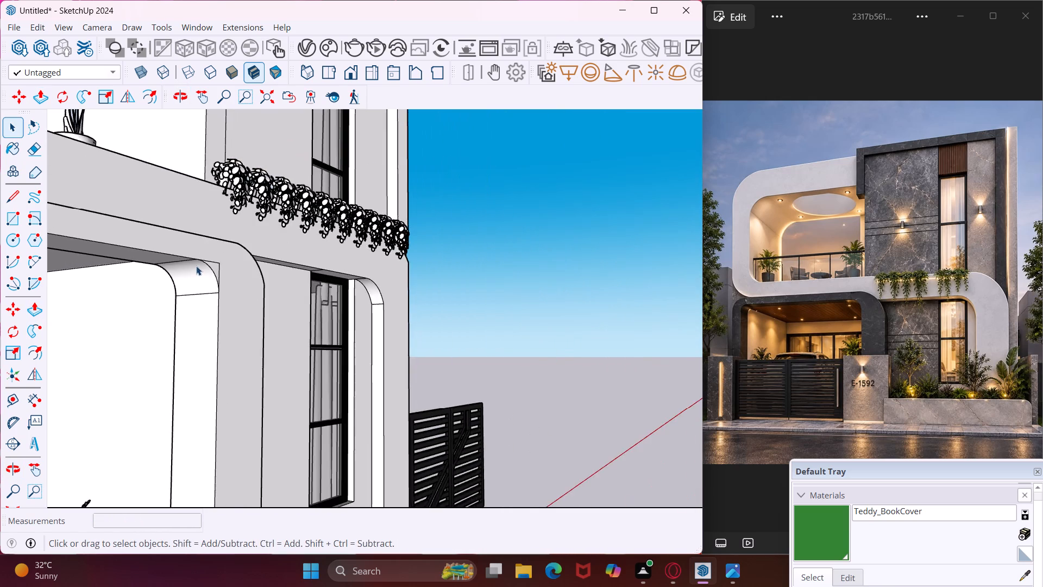
{"action": "scroll", "coordinate": [196, 266], "scroll_direction": "down", "scroll_amount": 19}
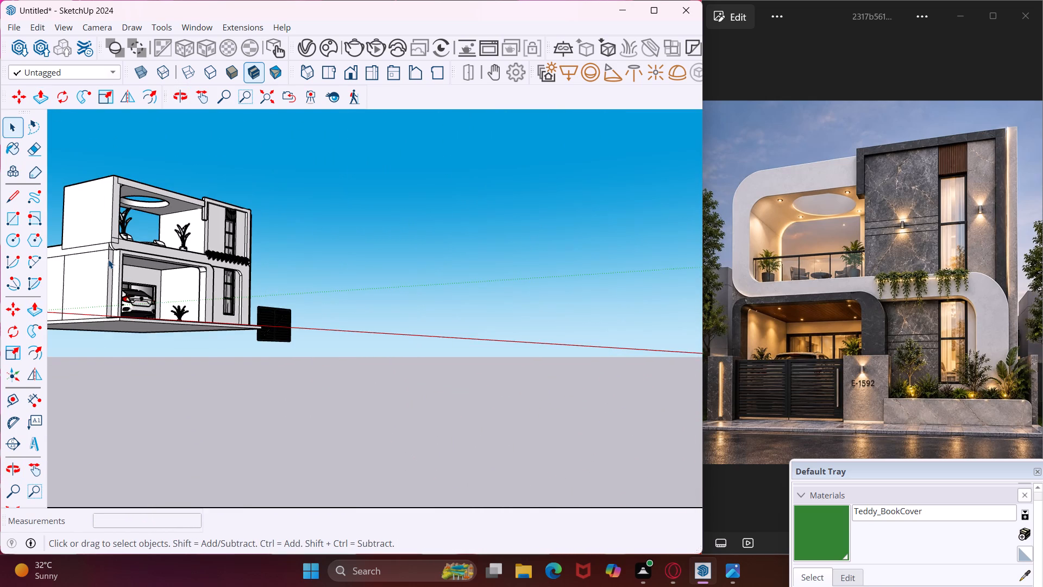
{"action": "scroll", "coordinate": [108, 259], "scroll_direction": "up", "scroll_amount": 5}
{"action": "middle_click_drag", "start_coordinate": [149, 238], "coordinate": [30, 279]}
{"action": "scroll", "coordinate": [114, 272], "scroll_direction": "up", "scroll_amount": 10}
{"action": "middle_click_drag", "start_coordinate": [134, 272], "coordinate": [80, 274]}
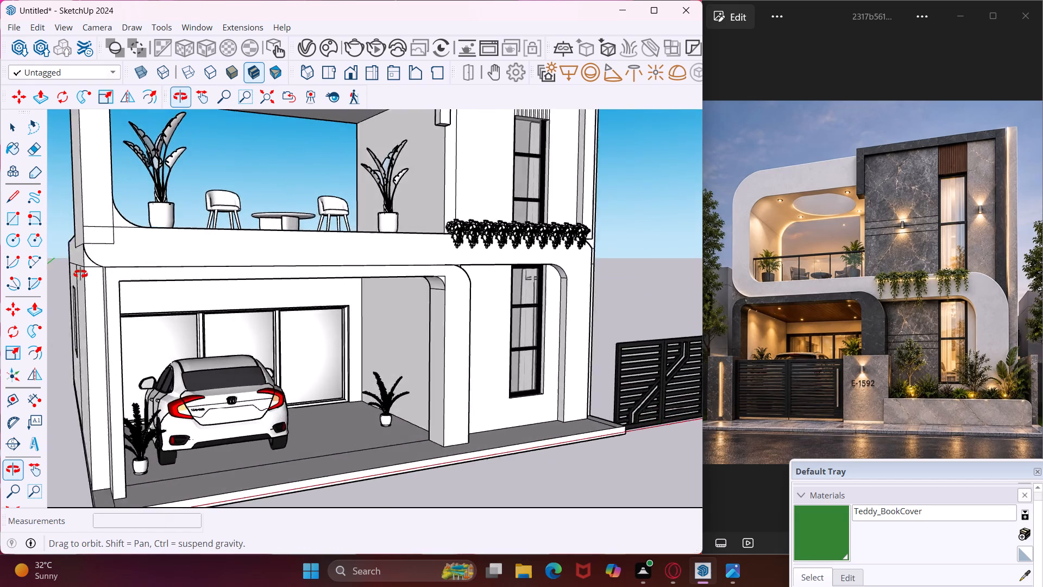
{"action": "middle_click_drag", "start_coordinate": [80, 274], "coordinate": [0, 297]}
{"action": "scroll", "coordinate": [93, 304], "scroll_direction": "up", "scroll_amount": 11}
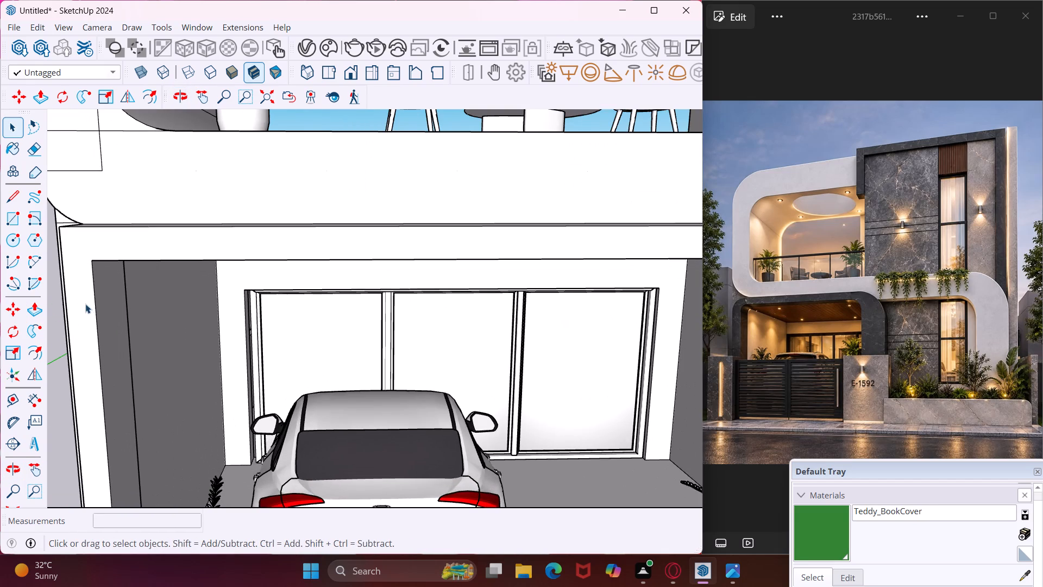
{"action": "left_click", "coordinate": [34, 260]}
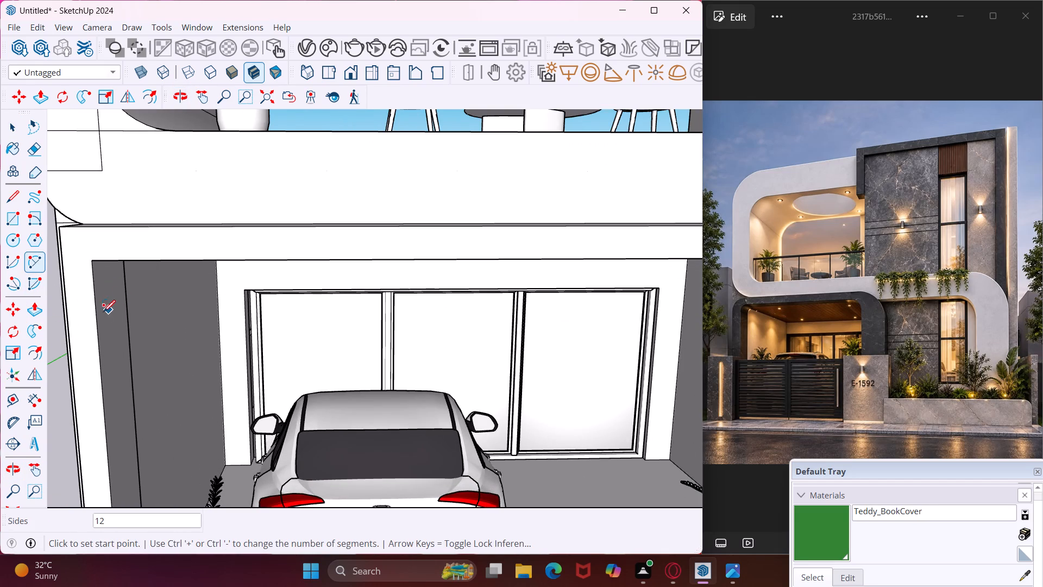
{"action": "left_click", "coordinate": [99, 314]}
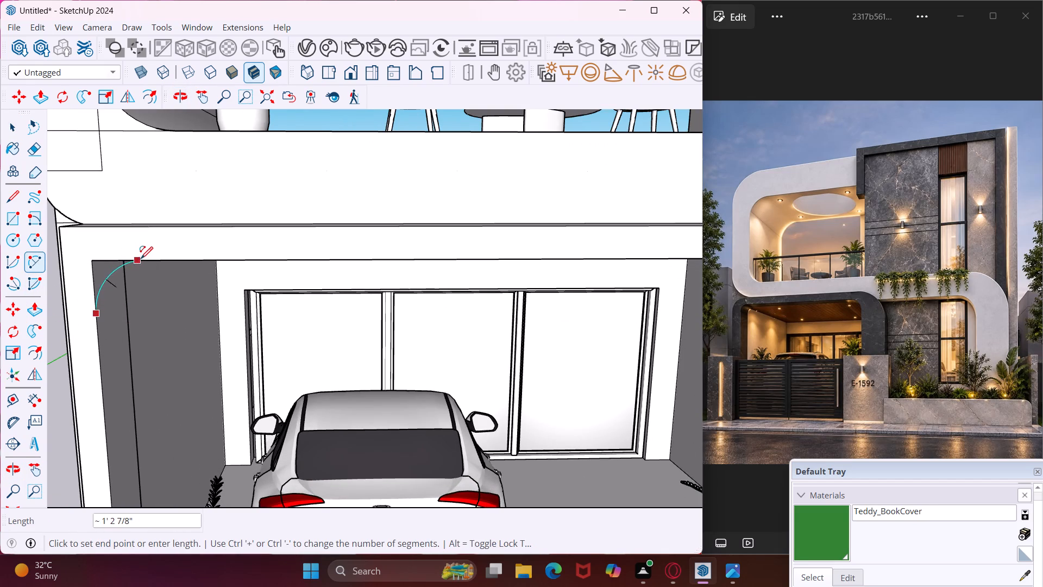
{"action": "left_click", "coordinate": [144, 259]}
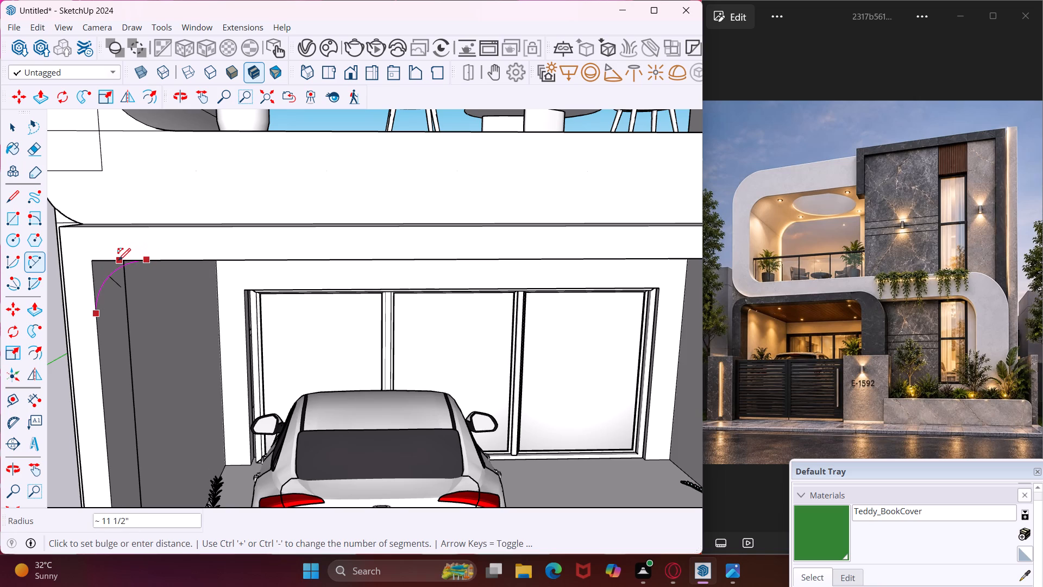
{"action": "left_click", "coordinate": [118, 260]}
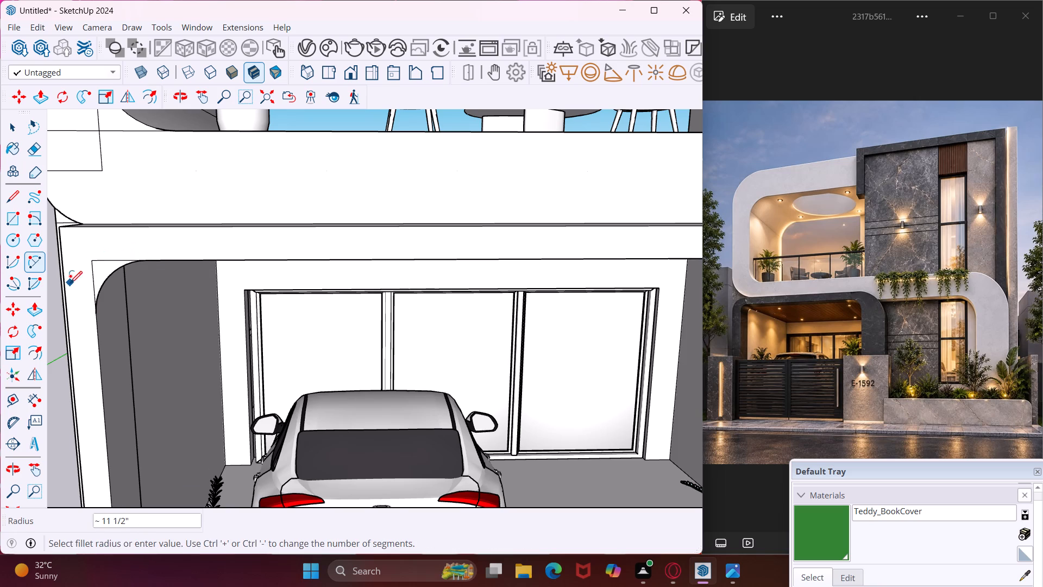
Draw an arc with a bulge of about 2 1/8" across the garage frame's outer upper corner above the first pillar.
{"action": "left_click", "coordinate": [65, 270]}
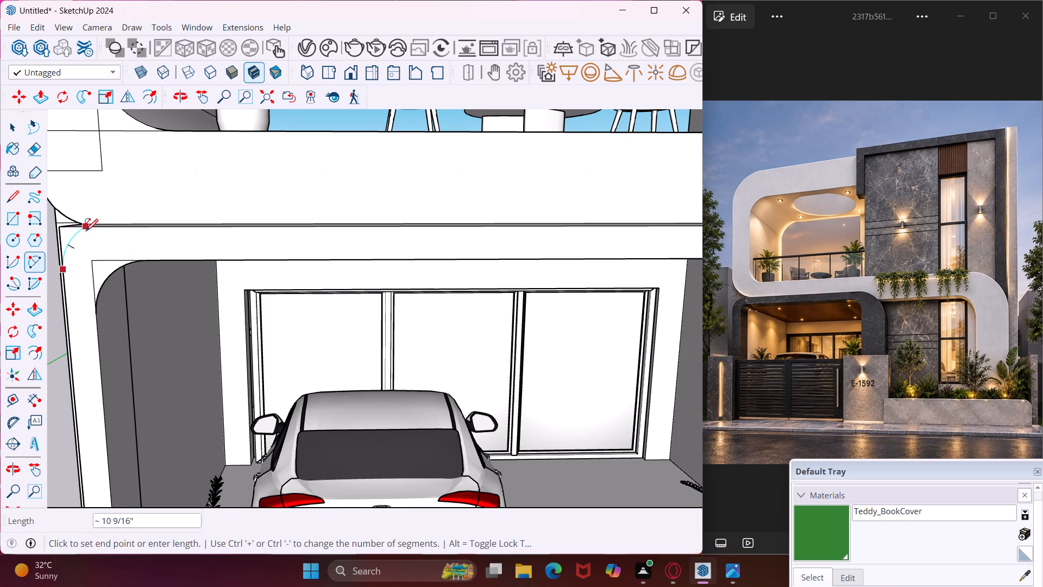
{"action": "scroll", "coordinate": [96, 229], "scroll_direction": "up", "scroll_amount": 5}
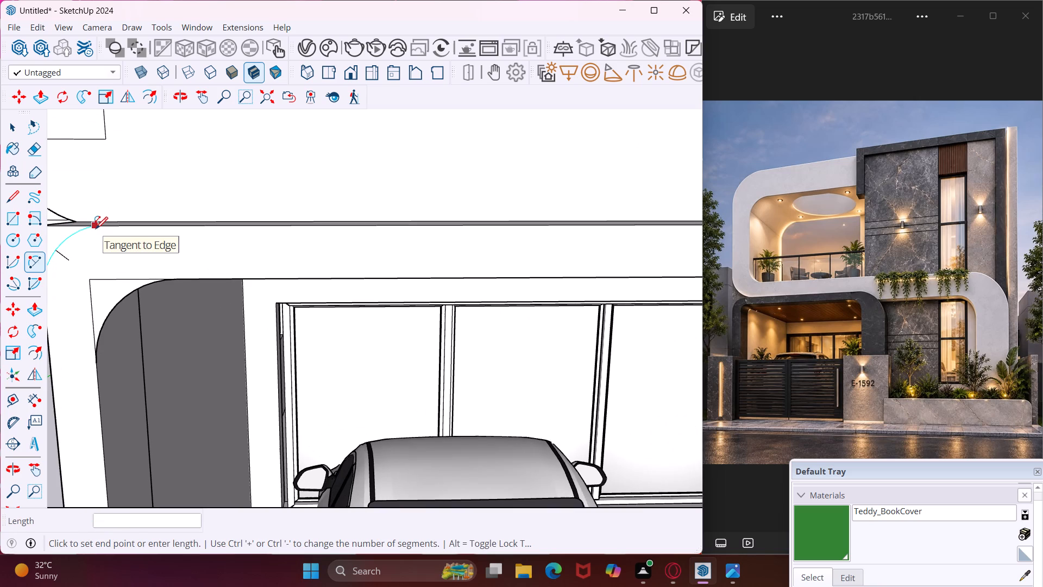
{"action": "left_click", "coordinate": [96, 229]}
{"action": "left_click", "coordinate": [77, 229]}
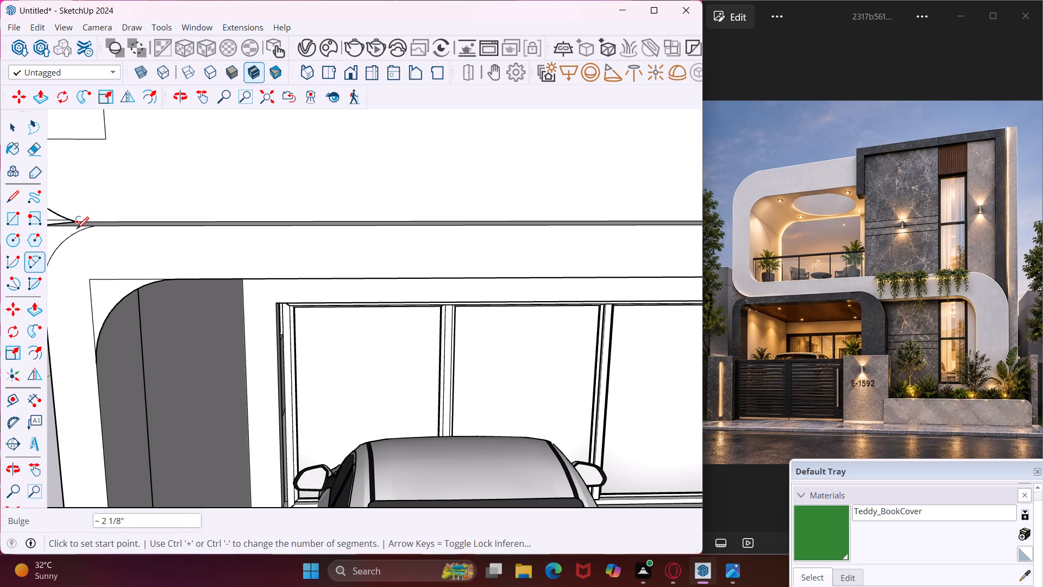
{"action": "key", "text": "Escape"}
{"action": "key", "text": "space"}
Push/pull the face outside the first pillar's outer corner arc back 11 13/16" to round the frame's corner.
{"action": "middle_click_drag", "start_coordinate": [96, 240], "coordinate": [202, 217]}
{"action": "scroll", "coordinate": [197, 216], "scroll_direction": "down", "scroll_amount": 5}
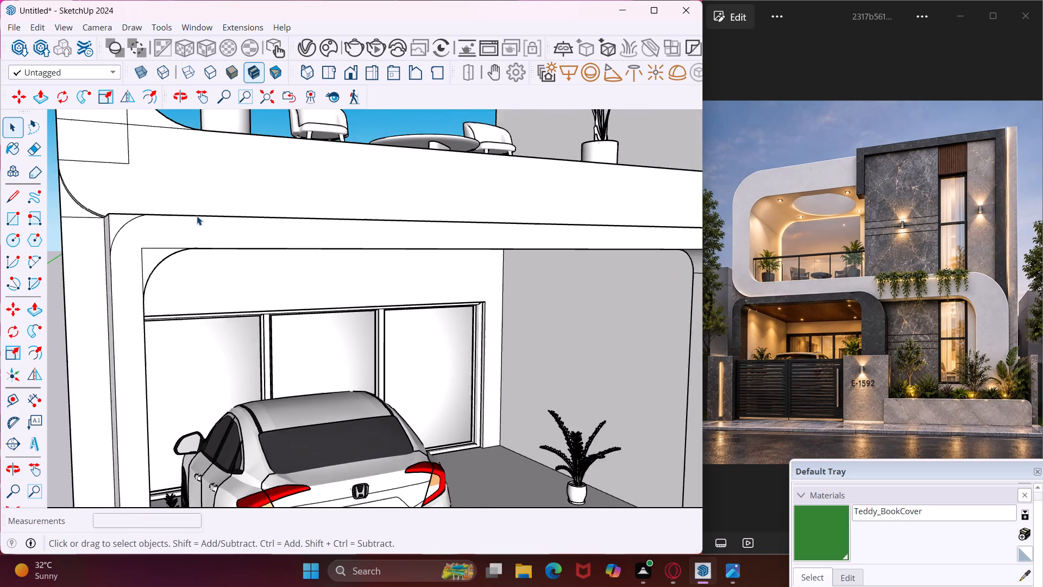
{"action": "scroll", "coordinate": [197, 216], "scroll_direction": "down", "scroll_amount": 5}
{"action": "scroll", "coordinate": [136, 226], "scroll_direction": "up", "scroll_amount": 8}
{"action": "left_click", "coordinate": [131, 223]}
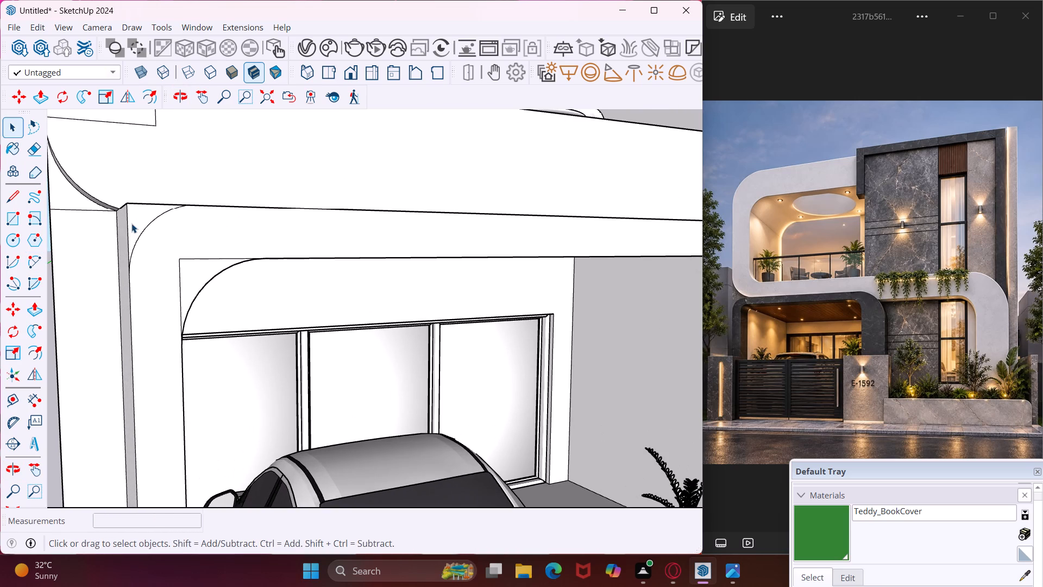
{"action": "key", "text": "p"}
{"action": "left_click", "coordinate": [131, 223]}
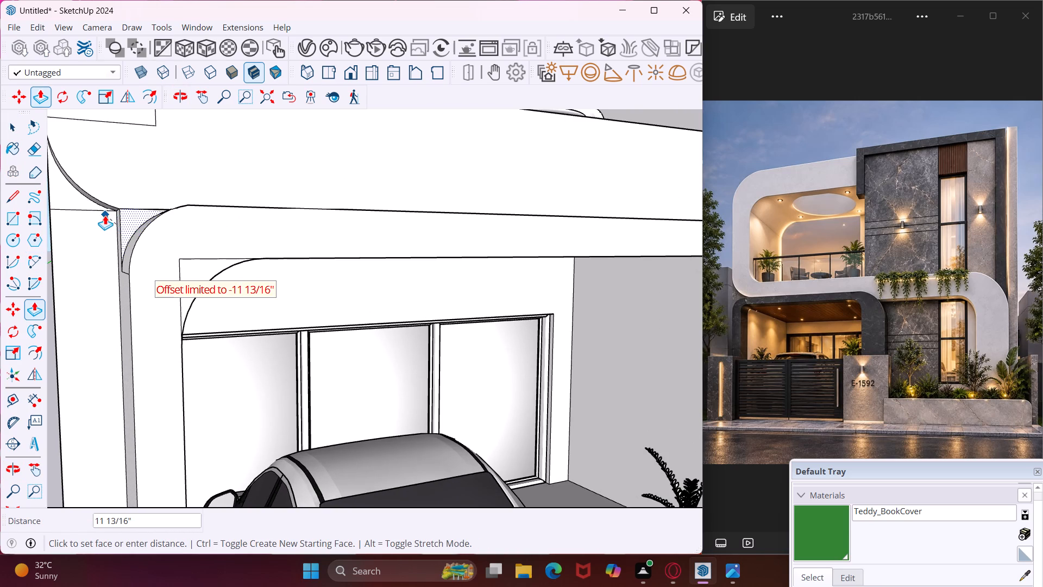
{"action": "left_click", "coordinate": [105, 215]}
Push/pull the leftover face at the first pillar's inner corner arc through the frame's depth to its far edge.
{"action": "scroll", "coordinate": [127, 215], "scroll_direction": "up", "scroll_amount": 3}
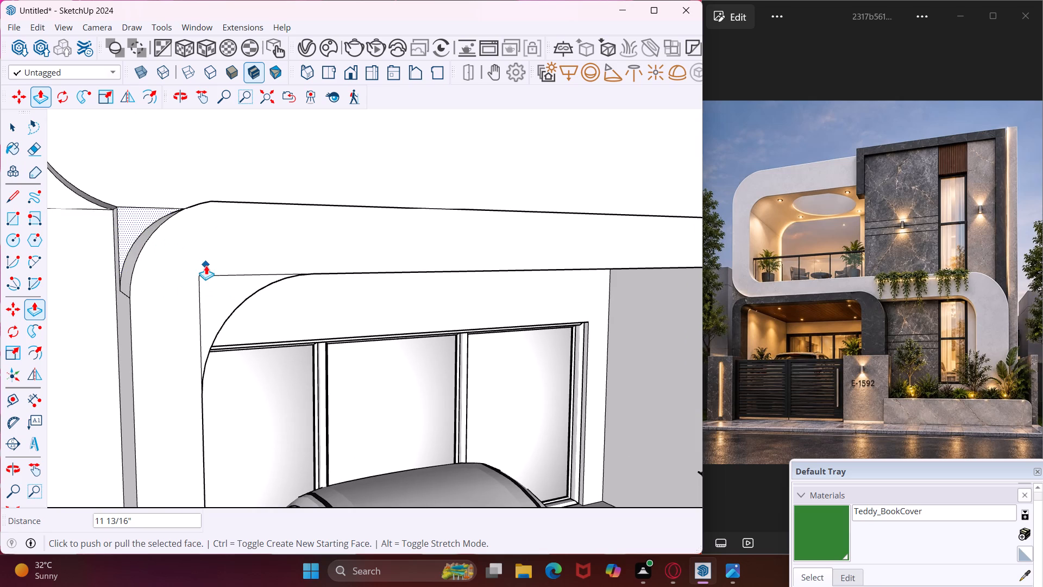
{"action": "middle_click_drag", "start_coordinate": [235, 281], "coordinate": [16, 303]}
{"action": "middle_click_drag", "start_coordinate": [294, 283], "coordinate": [159, 257]}
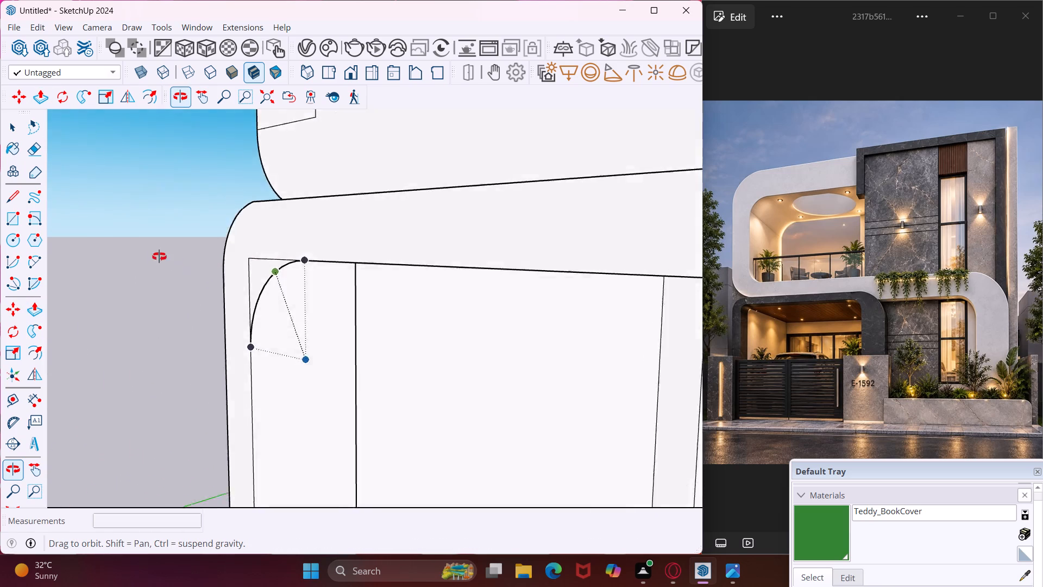
{"action": "middle_click_drag", "start_coordinate": [159, 257], "coordinate": [71, 248]}
{"action": "scroll", "coordinate": [118, 240], "scroll_direction": "up", "scroll_amount": 1}
{"action": "middle_click_drag", "start_coordinate": [317, 286], "coordinate": [207, 254]}
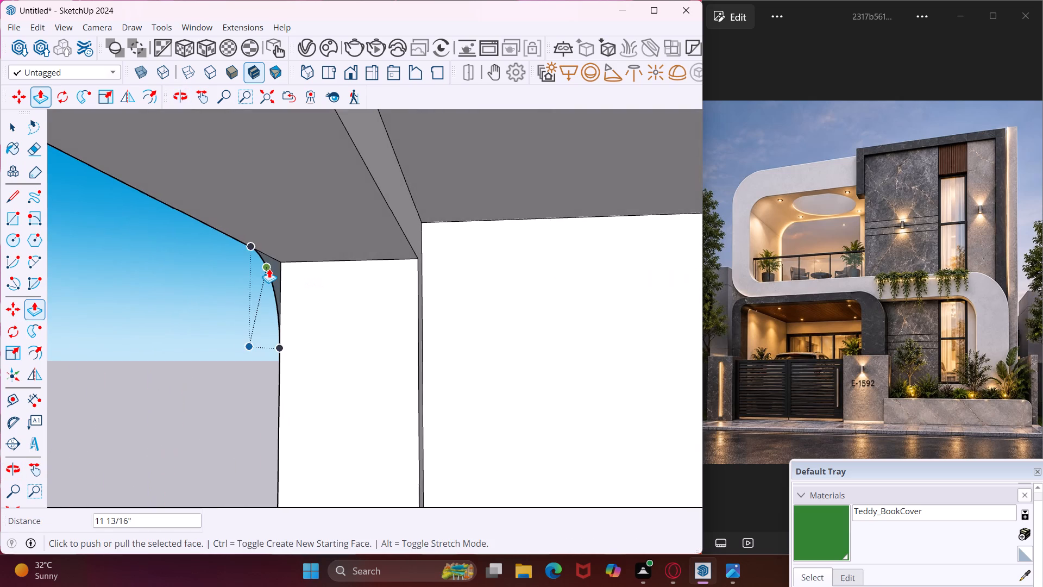
{"action": "key", "text": "Escape"}
{"action": "scroll", "coordinate": [272, 264], "scroll_direction": "up", "scroll_amount": 4}
{"action": "left_click", "coordinate": [272, 264]}
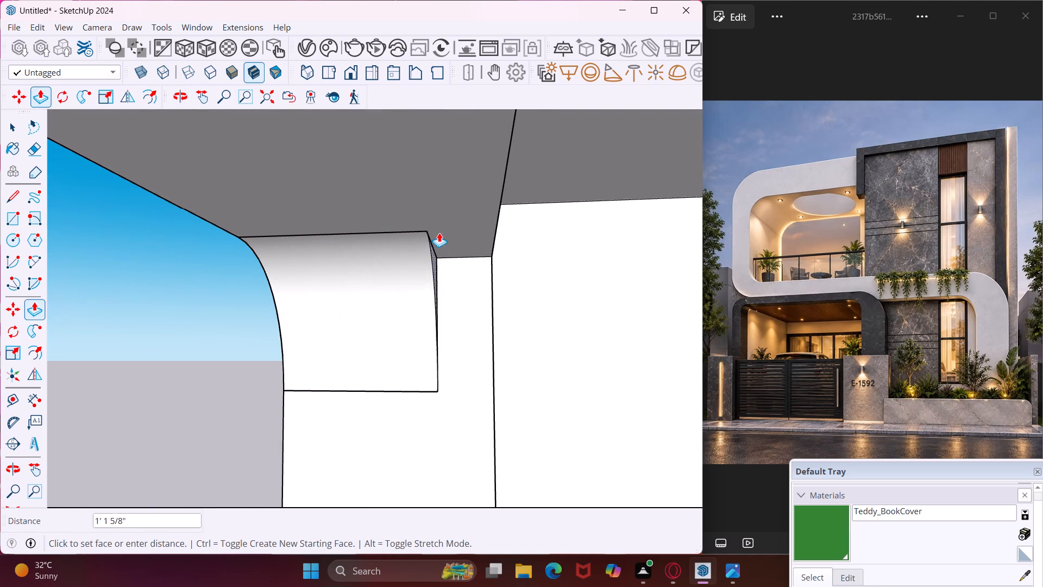
{"action": "left_click", "coordinate": [495, 217]}
{"action": "middle_click_drag", "start_coordinate": [491, 214], "coordinate": [623, 200]}
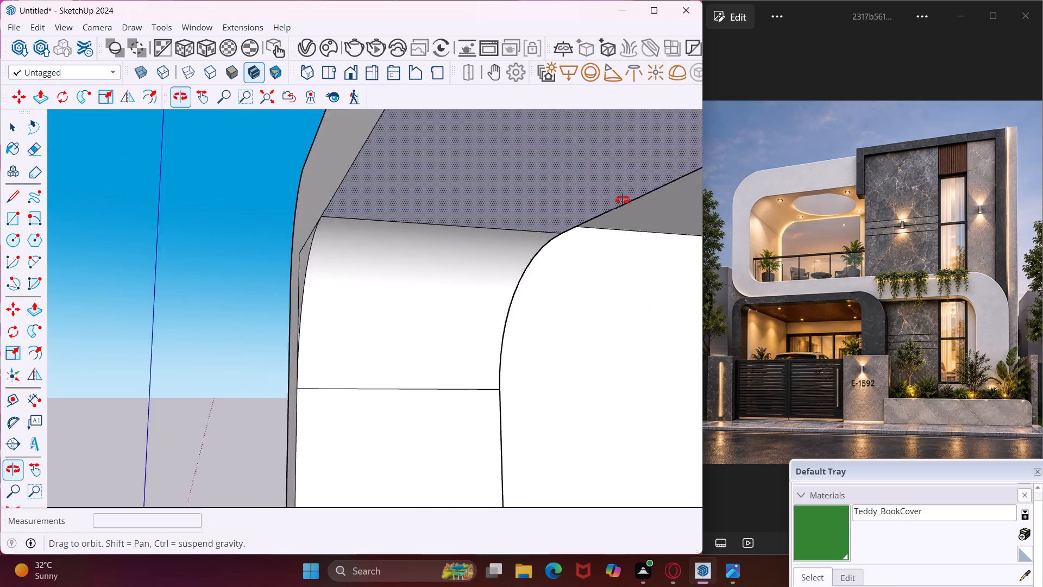
{"action": "middle_click_drag", "start_coordinate": [623, 200], "coordinate": [672, 207]}
{"action": "scroll", "coordinate": [331, 230], "scroll_direction": "down", "scroll_amount": 11}
{"action": "middle_click_drag", "start_coordinate": [269, 279], "coordinate": [394, 309]}
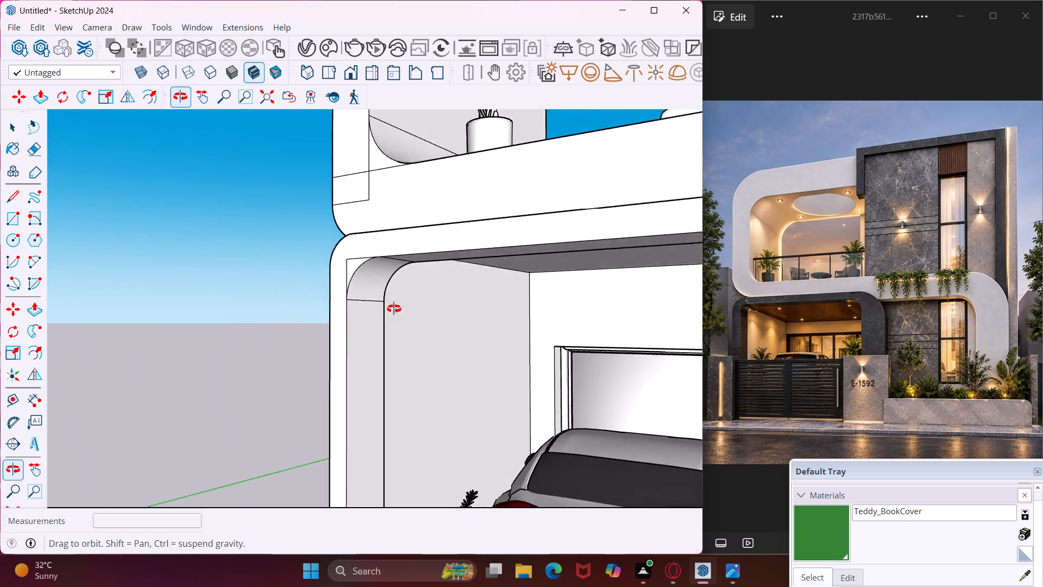
{"action": "middle_click_drag", "start_coordinate": [394, 309], "coordinate": [431, 330]}
{"action": "key", "text": "Escape"}
{"action": "key", "text": "space"}
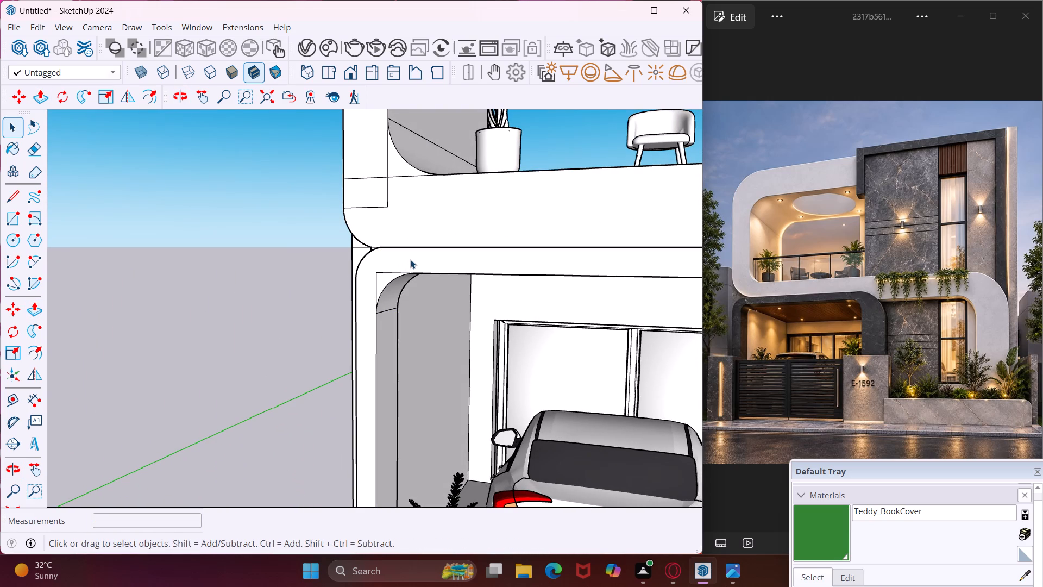
Erase the leftover square-corner edges beside the inner arcs at both pillars of the garage frame.
{"action": "scroll", "coordinate": [413, 259], "scroll_direction": "up", "scroll_amount": 4}
{"action": "key", "text": "e"}
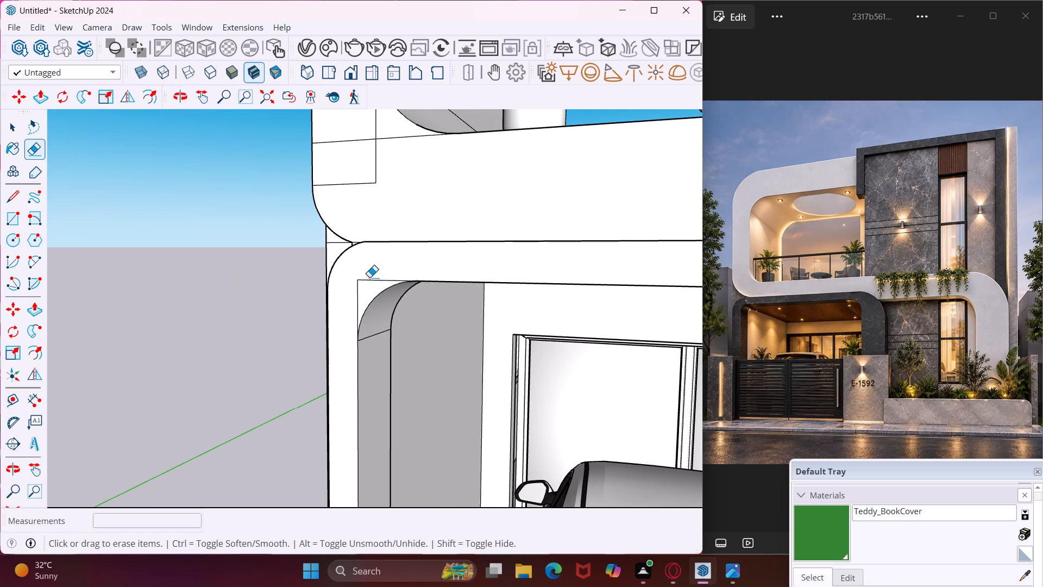
{"action": "left_click", "coordinate": [367, 280]}
{"action": "left_click", "coordinate": [357, 295]}
{"action": "scroll", "coordinate": [296, 308], "scroll_direction": "down", "scroll_amount": 8}
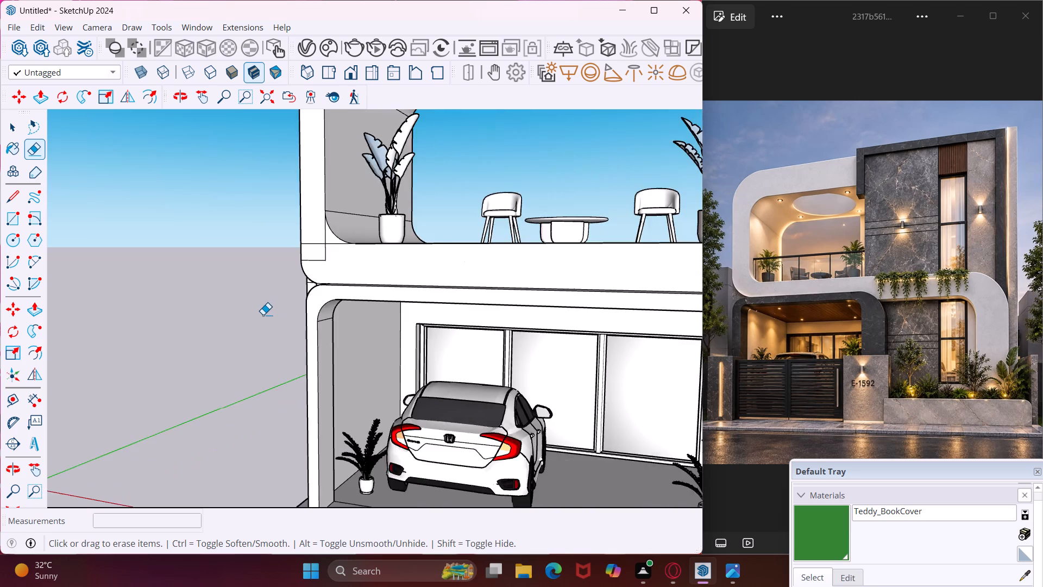
{"action": "scroll", "coordinate": [263, 315], "scroll_direction": "down", "scroll_amount": 4}
{"action": "scroll", "coordinate": [513, 314], "scroll_direction": "up", "scroll_amount": 12}
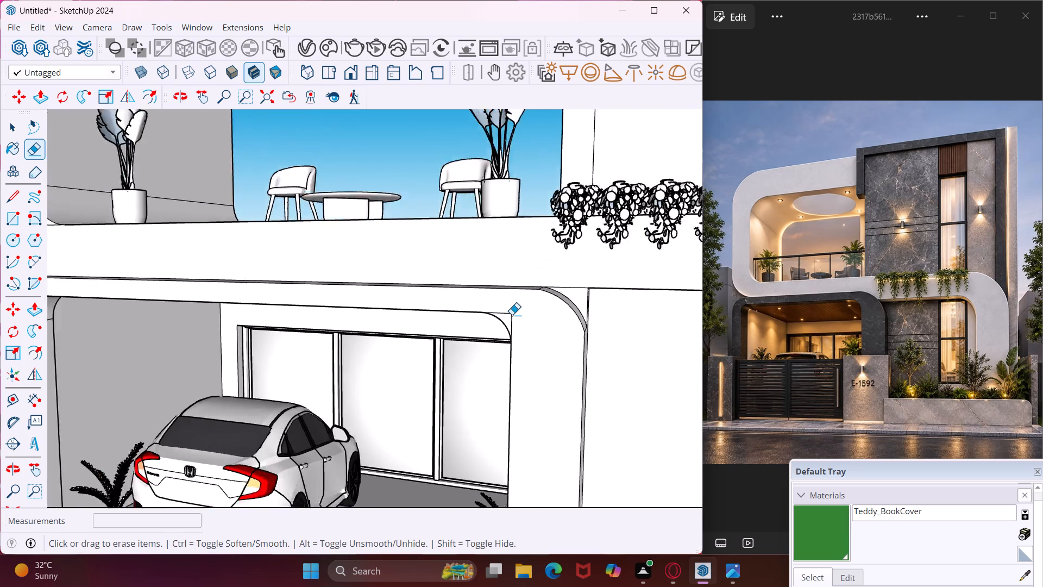
{"action": "scroll", "coordinate": [512, 315], "scroll_direction": "up", "scroll_amount": 6}
{"action": "left_click", "coordinate": [505, 311]}
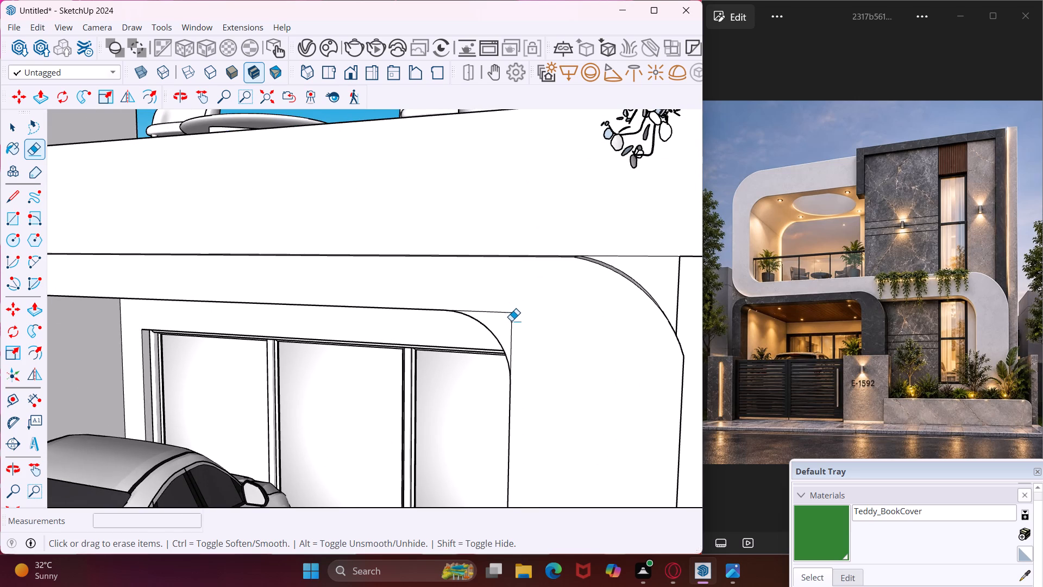
{"action": "left_click", "coordinate": [511, 321]}
{"action": "left_click", "coordinate": [501, 311]}
{"action": "key", "text": "Escape"}
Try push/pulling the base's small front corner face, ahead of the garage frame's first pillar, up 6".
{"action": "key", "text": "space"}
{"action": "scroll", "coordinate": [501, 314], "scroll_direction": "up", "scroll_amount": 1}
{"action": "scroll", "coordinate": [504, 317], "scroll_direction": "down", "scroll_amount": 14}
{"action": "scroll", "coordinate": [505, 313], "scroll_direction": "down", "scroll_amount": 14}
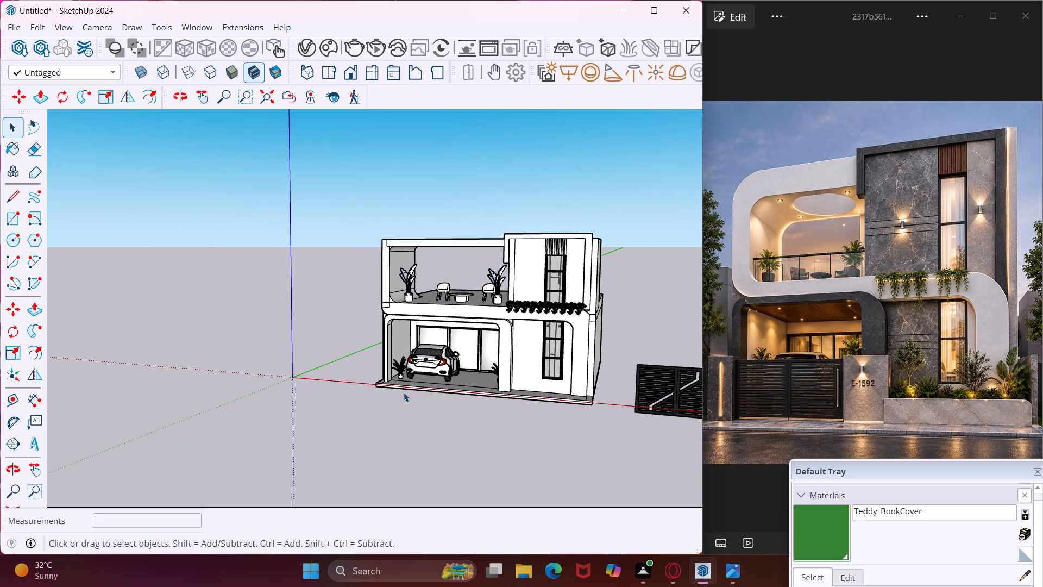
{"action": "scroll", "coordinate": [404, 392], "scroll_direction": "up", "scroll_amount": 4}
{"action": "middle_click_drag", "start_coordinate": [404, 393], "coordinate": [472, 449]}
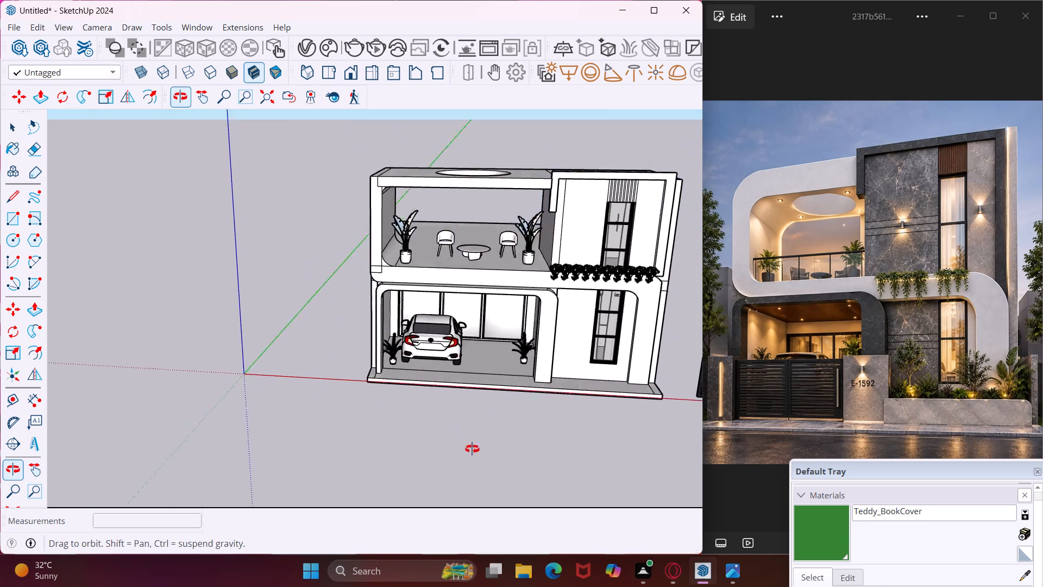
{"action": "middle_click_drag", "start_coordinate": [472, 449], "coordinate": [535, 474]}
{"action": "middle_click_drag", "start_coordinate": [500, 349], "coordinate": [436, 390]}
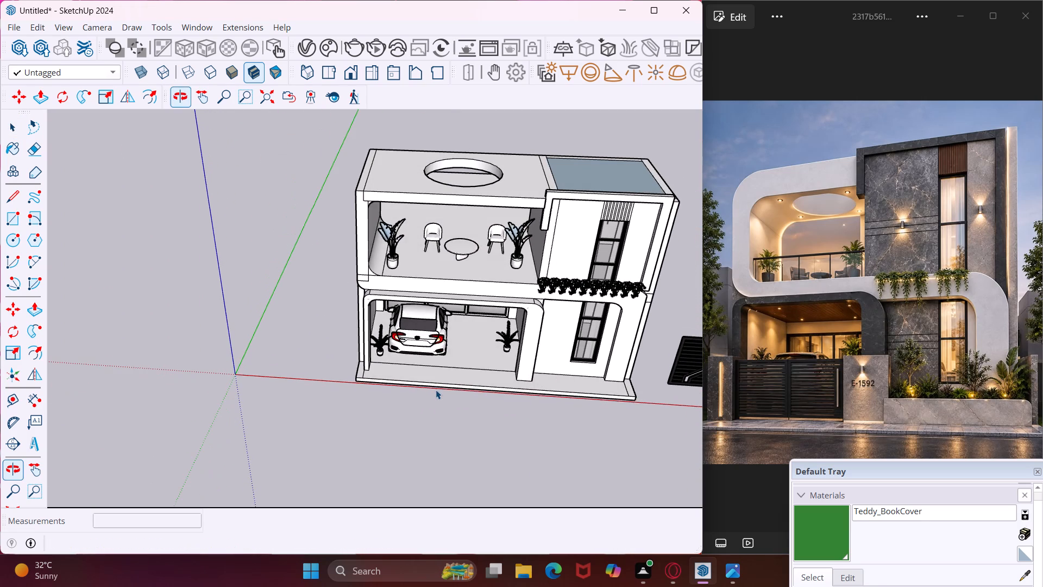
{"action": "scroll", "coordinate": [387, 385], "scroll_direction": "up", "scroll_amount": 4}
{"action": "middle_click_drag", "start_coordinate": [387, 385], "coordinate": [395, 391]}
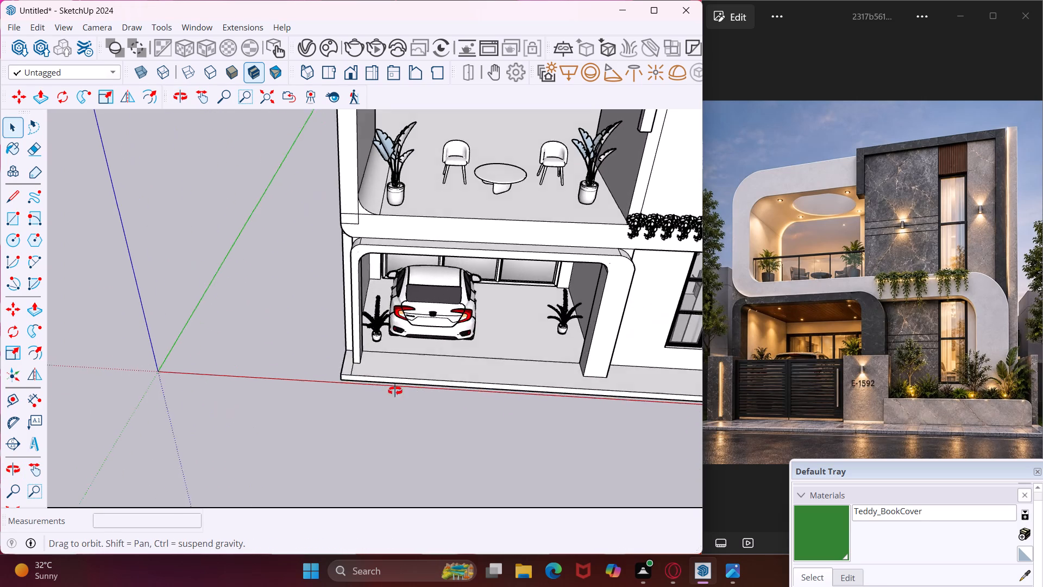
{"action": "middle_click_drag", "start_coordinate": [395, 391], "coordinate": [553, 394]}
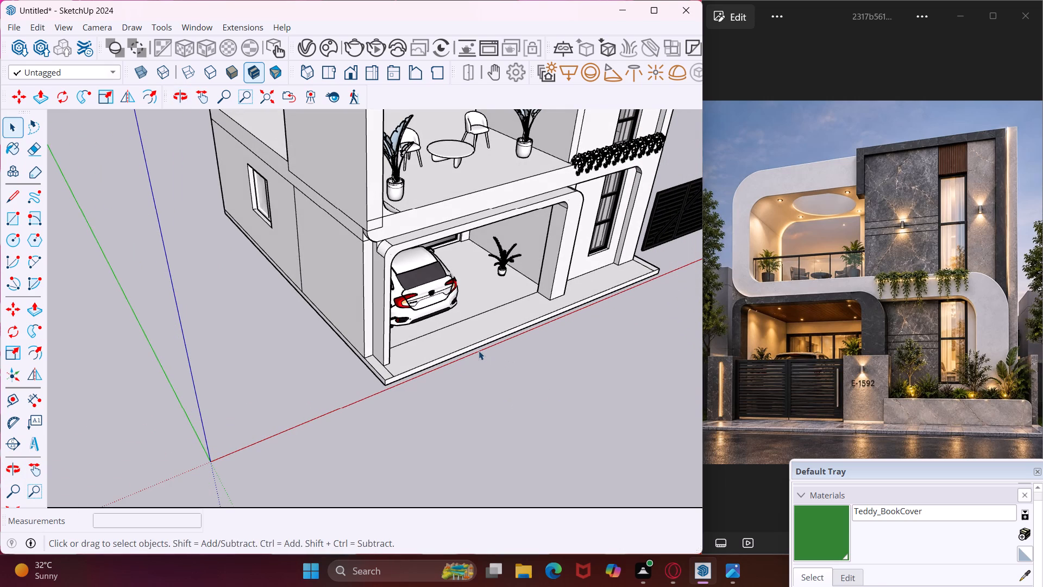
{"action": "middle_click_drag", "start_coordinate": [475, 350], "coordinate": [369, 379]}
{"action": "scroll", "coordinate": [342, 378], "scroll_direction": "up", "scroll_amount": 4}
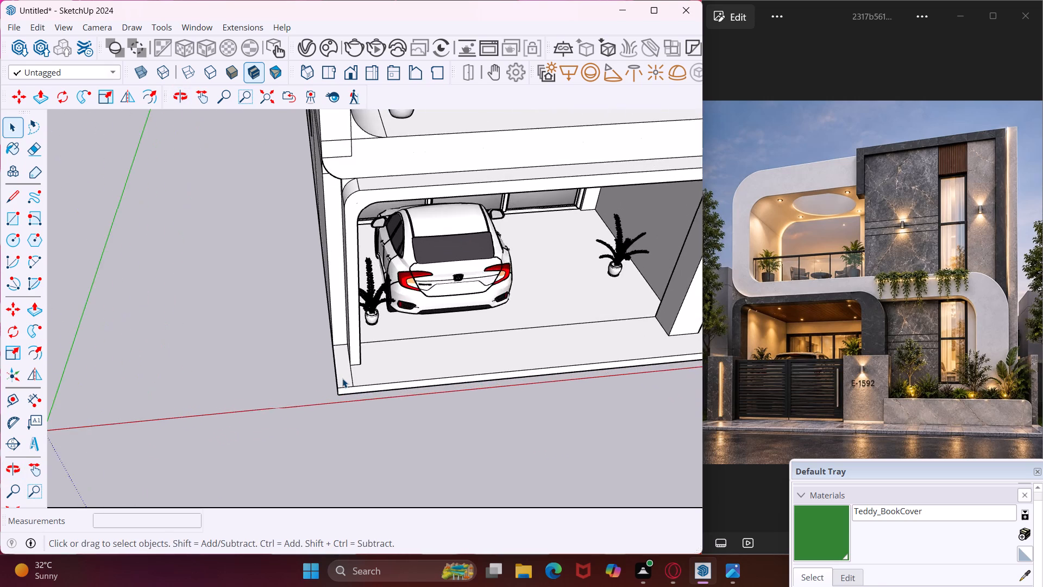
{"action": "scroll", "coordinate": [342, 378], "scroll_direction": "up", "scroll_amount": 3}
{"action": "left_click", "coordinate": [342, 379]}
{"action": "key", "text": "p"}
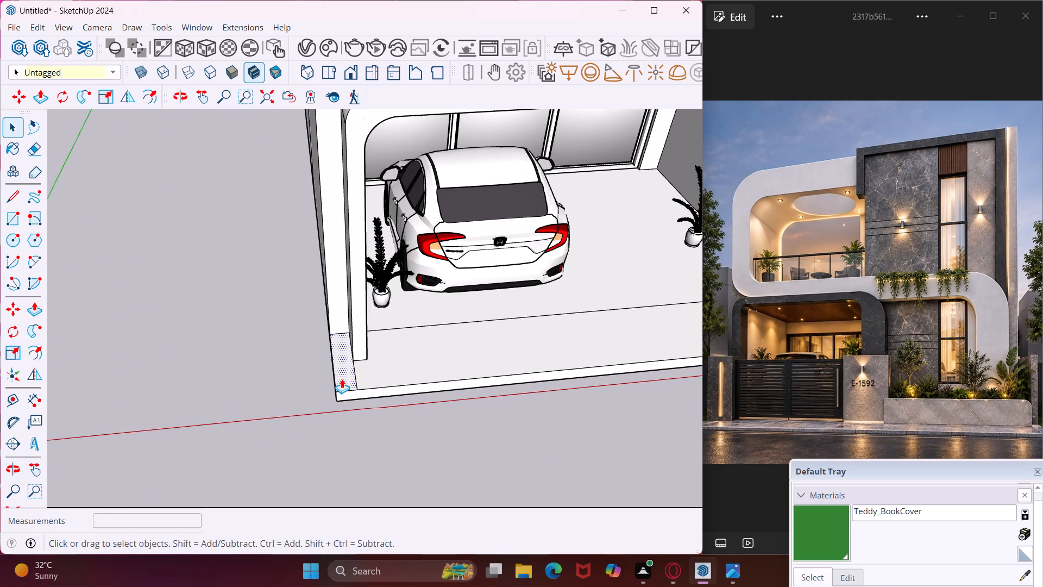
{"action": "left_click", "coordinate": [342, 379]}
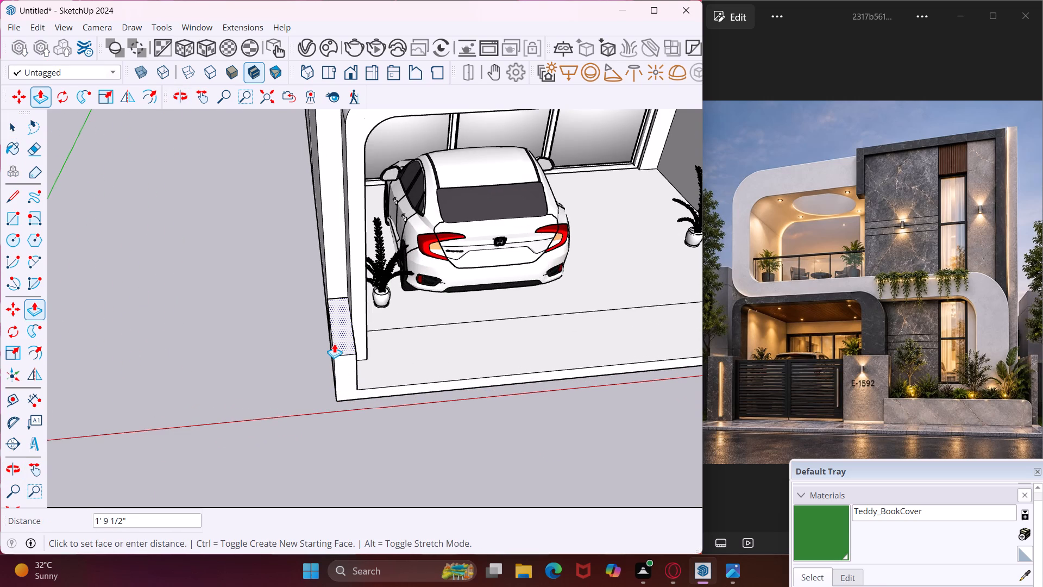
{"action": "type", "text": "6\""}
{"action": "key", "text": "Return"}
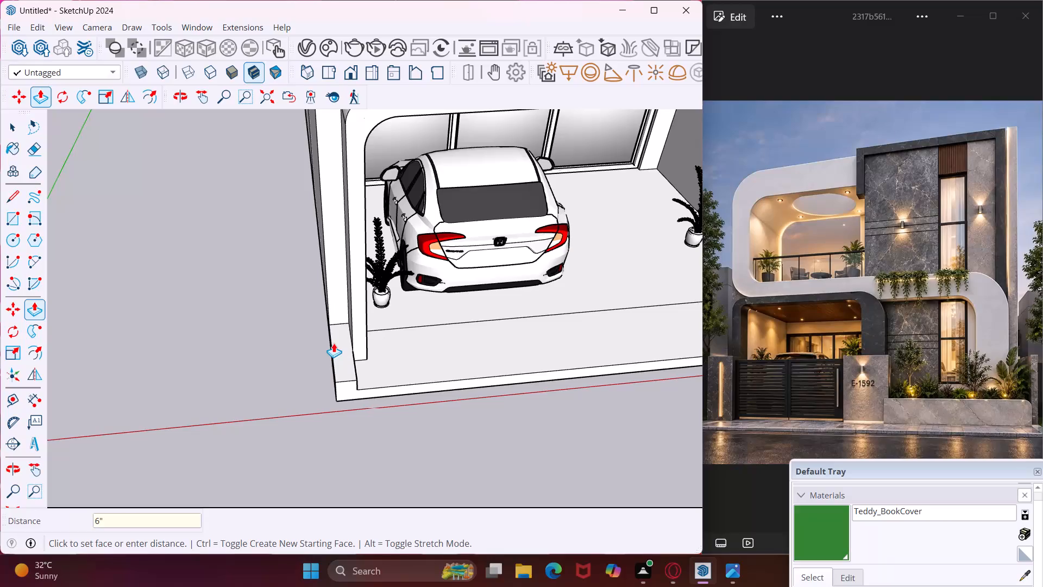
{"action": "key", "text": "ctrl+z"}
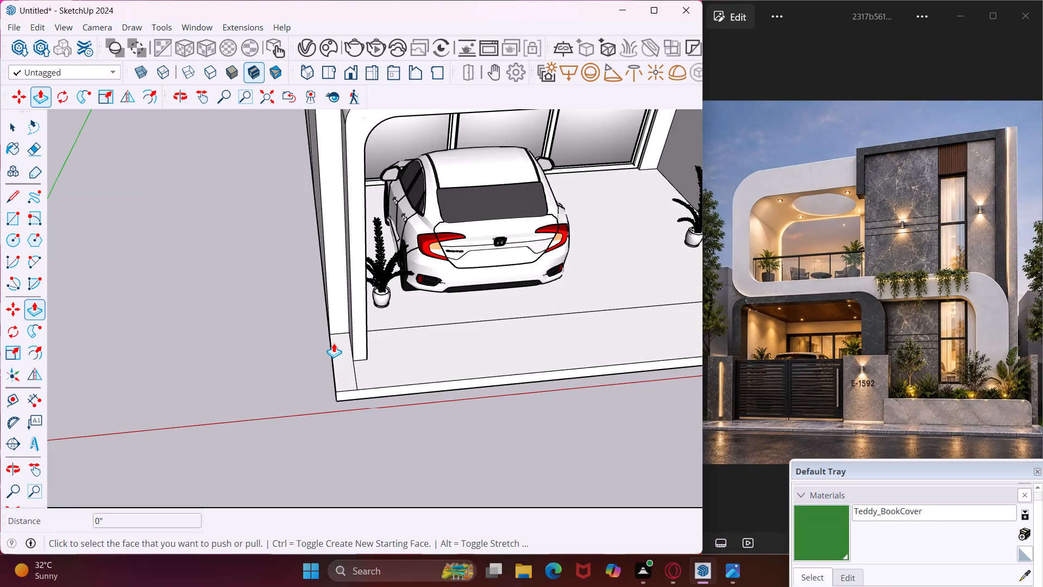
Push/pull the base's front corner face ahead of the first pillar up 6' to form a low wall.
{"action": "left_click", "coordinate": [335, 357]}
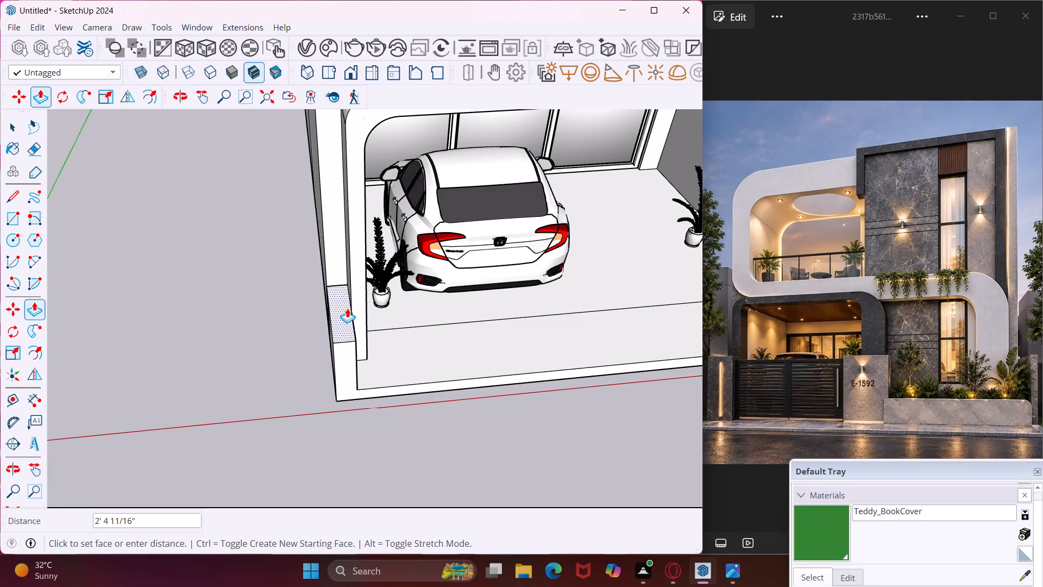
{"action": "type", "text": "6'"}
{"action": "key", "text": "Return"}
{"action": "key", "text": "Escape"}
{"action": "key", "text": "space"}
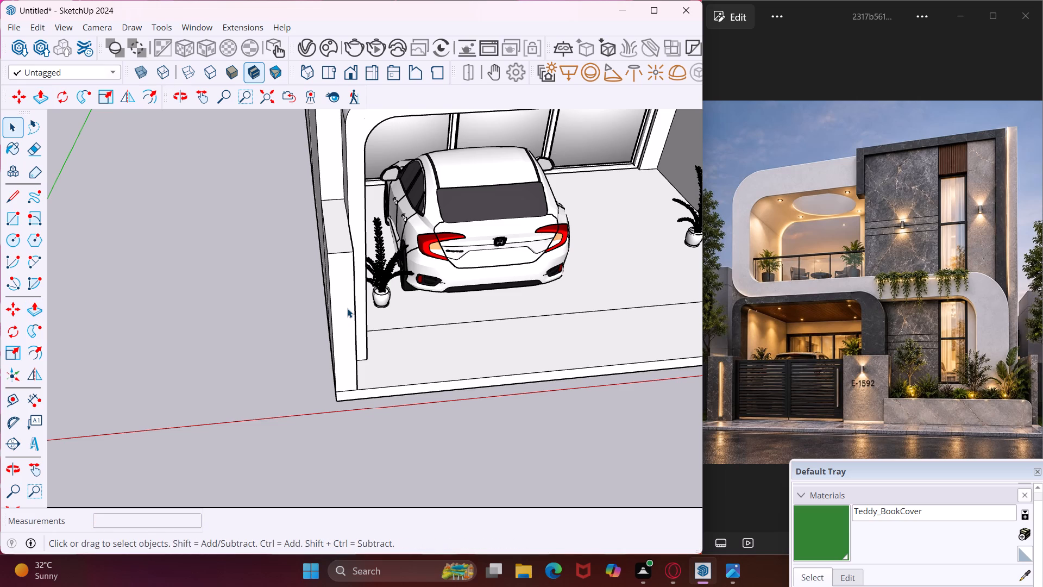
Draw a rectangle about 2' 7" by 1' 5" on the base, from the low corner wall to the front edge.
{"action": "middle_click_drag", "start_coordinate": [347, 308], "coordinate": [133, 251]}
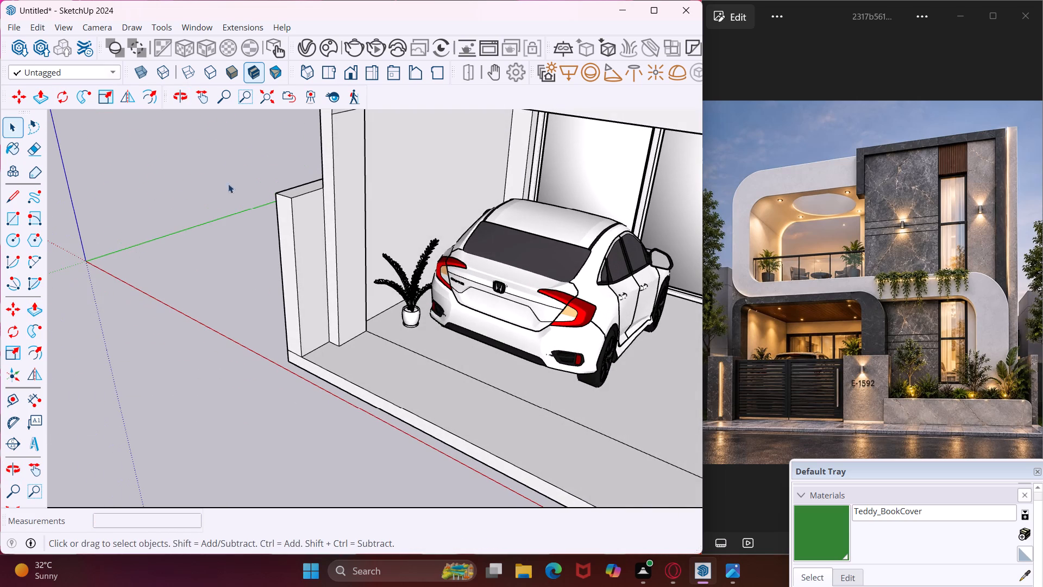
{"action": "left_click", "coordinate": [9, 216]}
{"action": "left_click", "coordinate": [328, 341]}
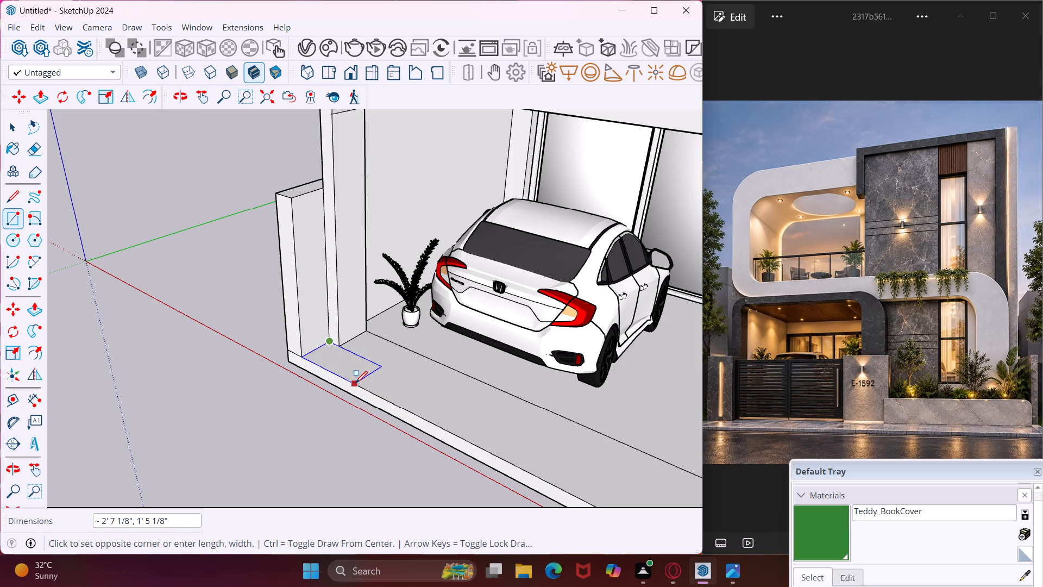
{"action": "left_click", "coordinate": [355, 383]}
{"action": "key", "text": "Escape"}
{"action": "key", "text": "space"}
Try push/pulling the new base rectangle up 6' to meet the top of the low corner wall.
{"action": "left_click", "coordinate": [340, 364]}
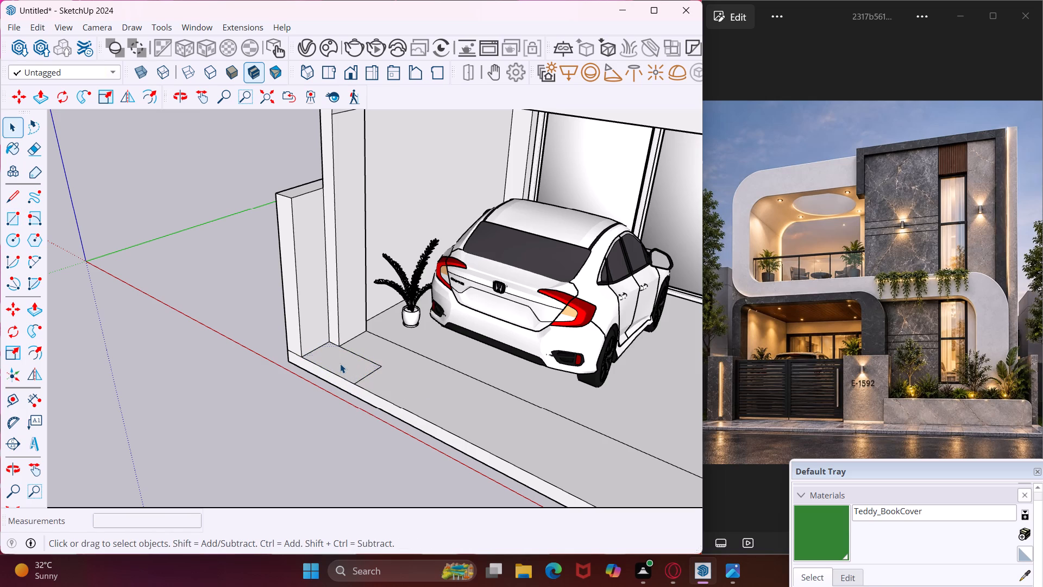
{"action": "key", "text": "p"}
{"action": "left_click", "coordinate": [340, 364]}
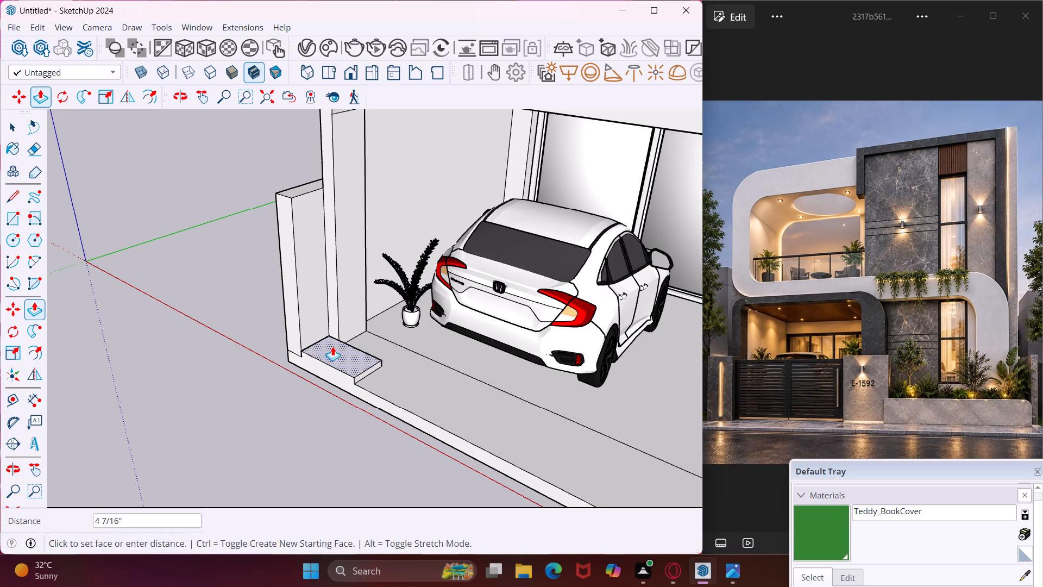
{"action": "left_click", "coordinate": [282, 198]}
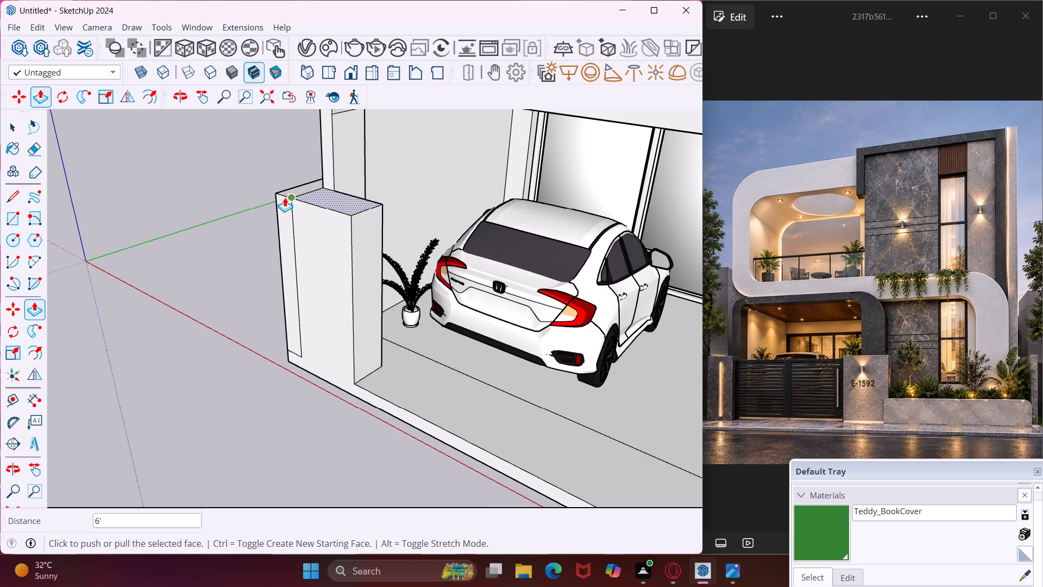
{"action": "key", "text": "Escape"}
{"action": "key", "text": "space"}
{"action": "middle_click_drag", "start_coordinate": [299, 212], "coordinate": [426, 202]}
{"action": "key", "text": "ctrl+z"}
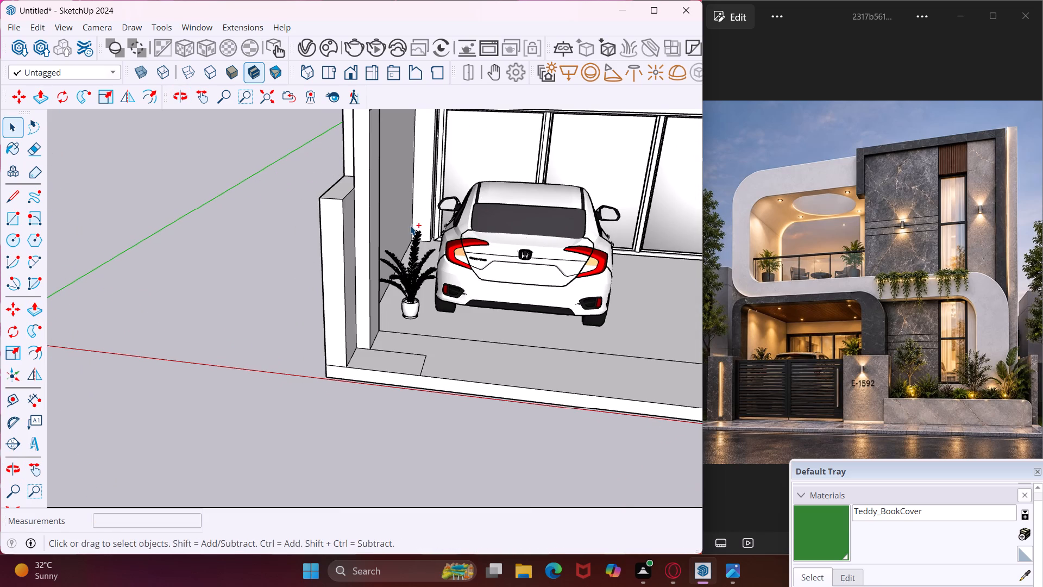
Push/pull the rectangle beside the low corner wall up 6', level with the wall's top, to form a gate post.
{"action": "left_click", "coordinate": [406, 358]}
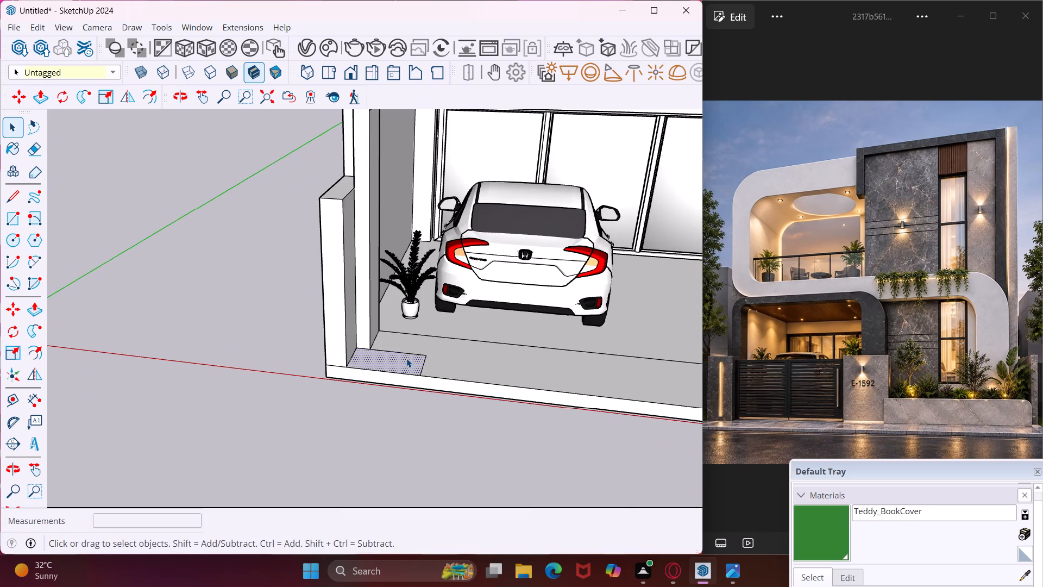
{"action": "left_click", "coordinate": [406, 358]}
{"action": "key", "text": "p"}
{"action": "left_click", "coordinate": [406, 358]}
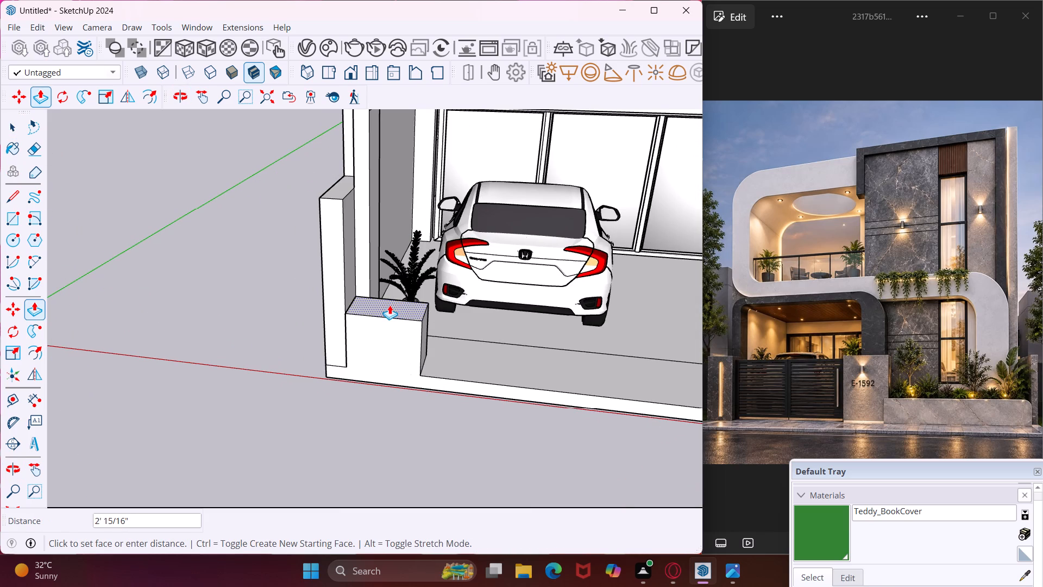
{"action": "left_click", "coordinate": [336, 198]}
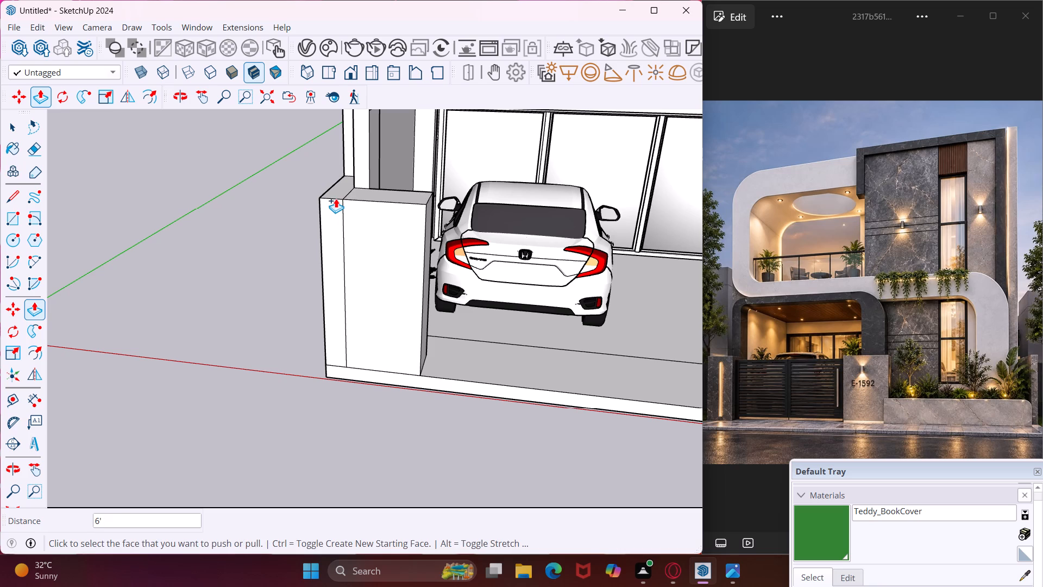
{"action": "key", "text": "Escape"}
{"action": "key", "text": "space"}
Draw a tall narrow rectangle about 5' 4" by 6 1/2" on the gate post's front face.
{"action": "middle_click_drag", "start_coordinate": [379, 248], "coordinate": [437, 199]}
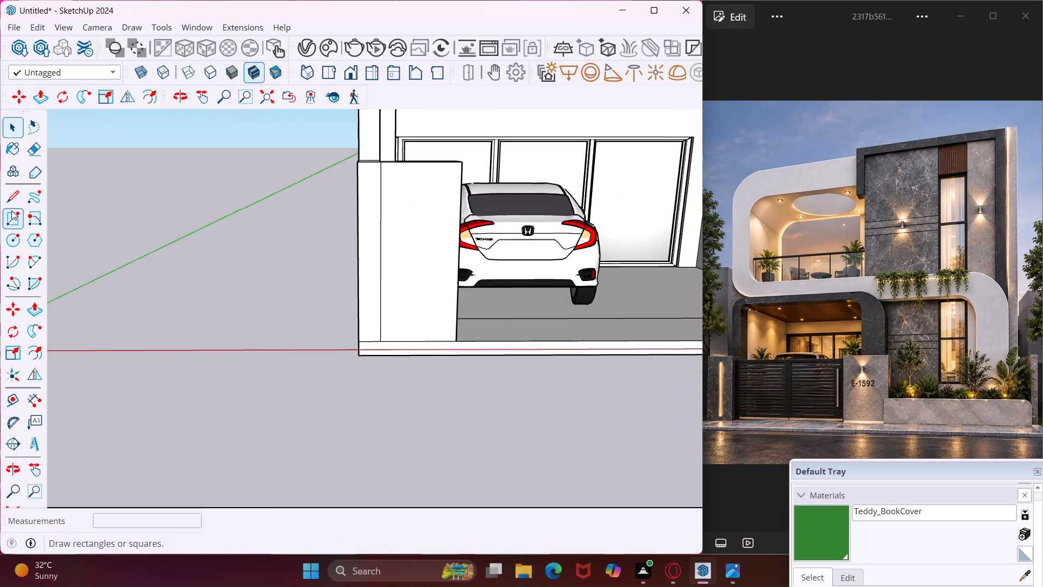
{"action": "left_click", "coordinate": [11, 210]}
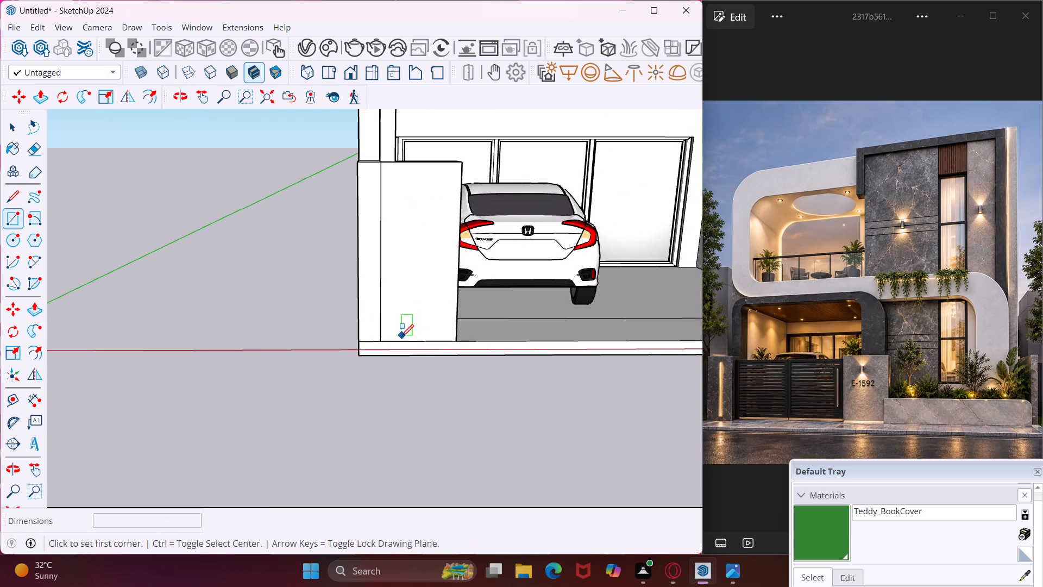
{"action": "left_click", "coordinate": [405, 334]}
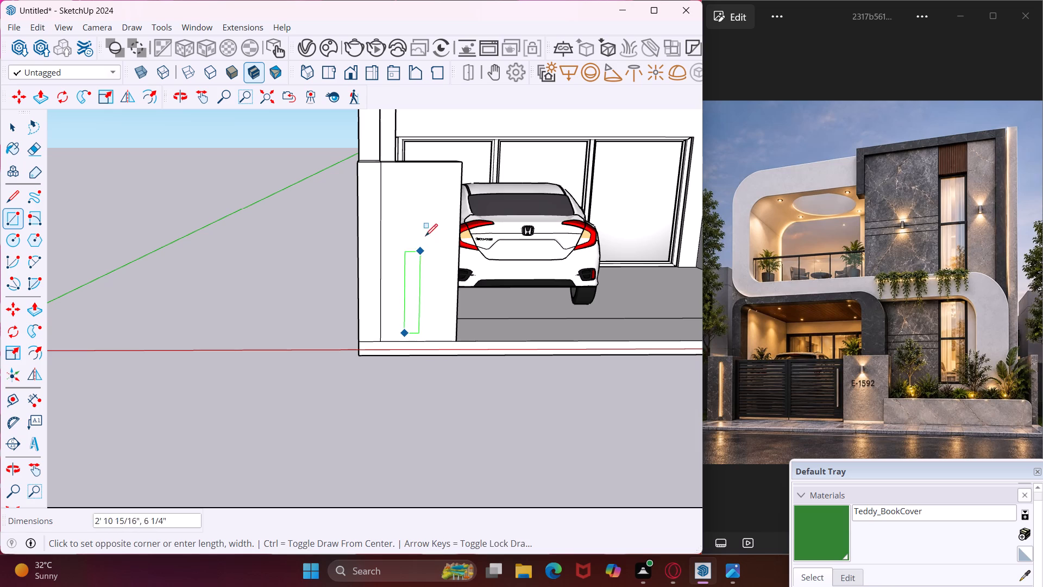
{"action": "left_click", "coordinate": [423, 173]}
{"action": "key", "text": "Escape"}
{"action": "key", "text": "space"}
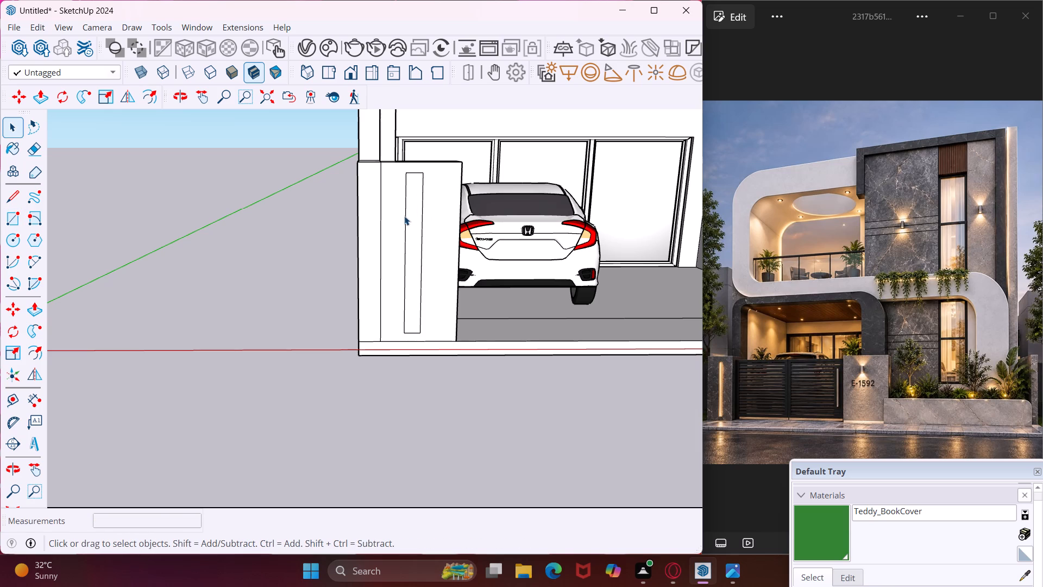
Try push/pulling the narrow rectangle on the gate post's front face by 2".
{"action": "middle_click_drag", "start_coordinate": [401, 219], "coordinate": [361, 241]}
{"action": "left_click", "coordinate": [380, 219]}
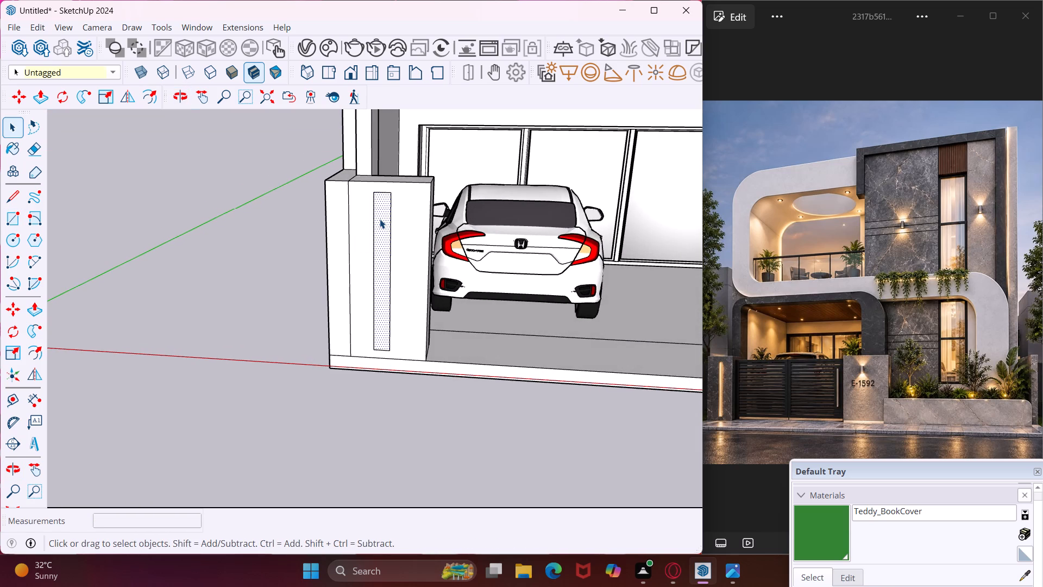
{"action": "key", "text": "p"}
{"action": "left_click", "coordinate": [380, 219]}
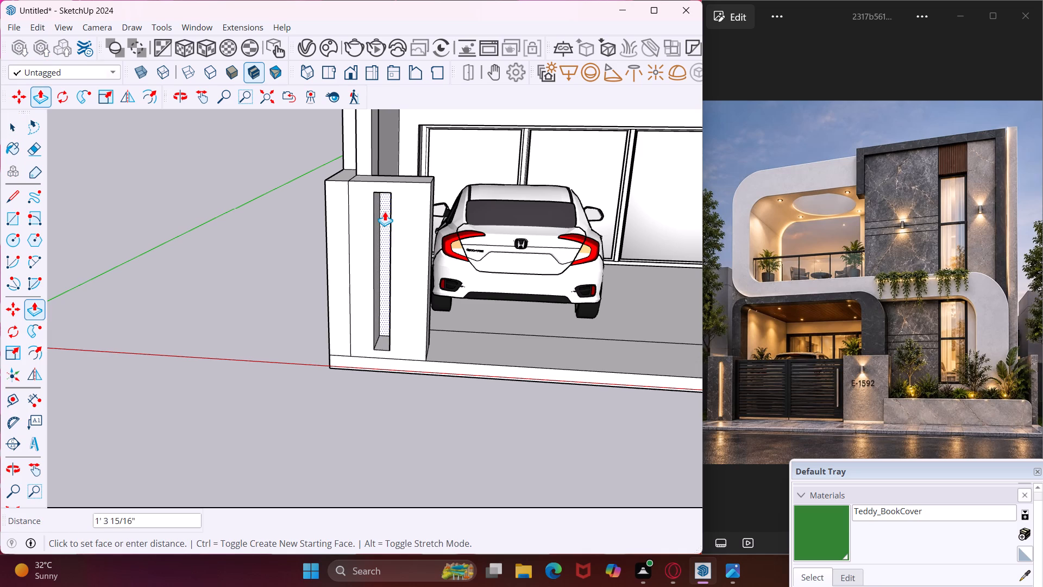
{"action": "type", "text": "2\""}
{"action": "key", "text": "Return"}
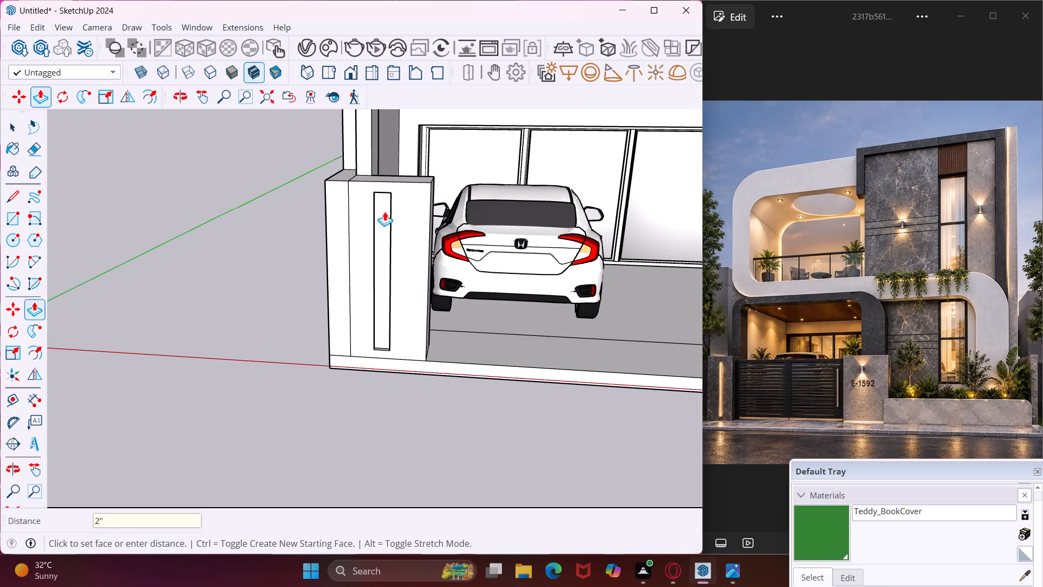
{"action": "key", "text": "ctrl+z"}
Push/pull the narrow rectangle 1' into the gate post to form a vertical recess.
{"action": "left_click", "coordinate": [384, 215]}
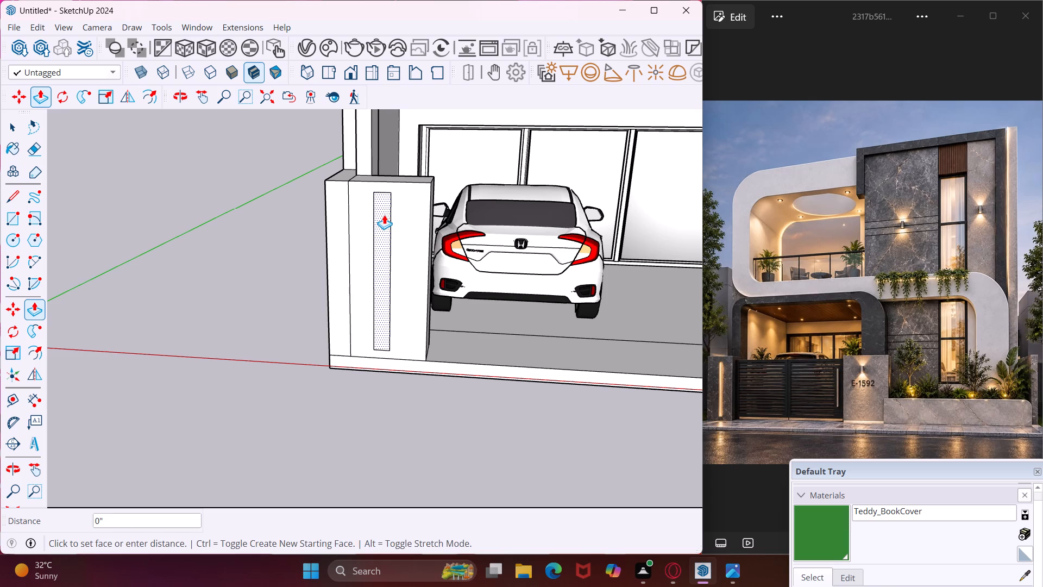
{"action": "key", "text": "1"}
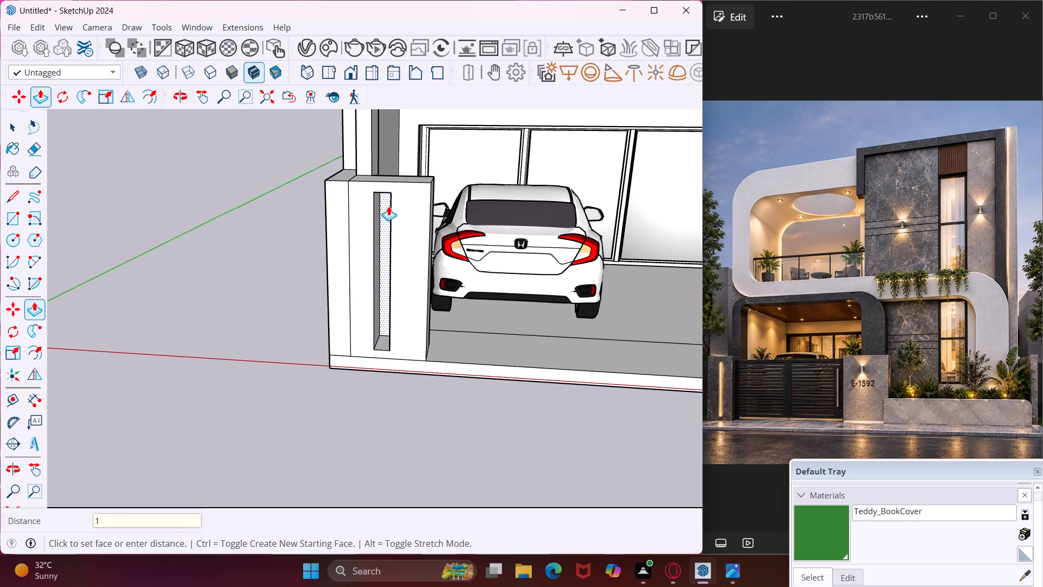
{"action": "key", "text": "apostrophe"}
{"action": "key", "text": "Return"}
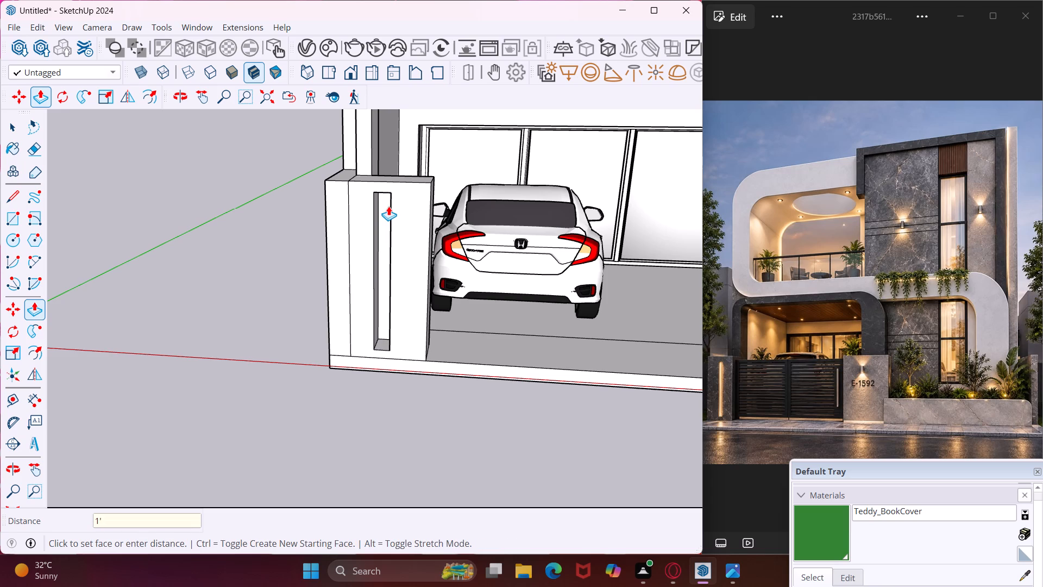
{"action": "key", "text": "Escape"}
{"action": "key", "text": "space"}
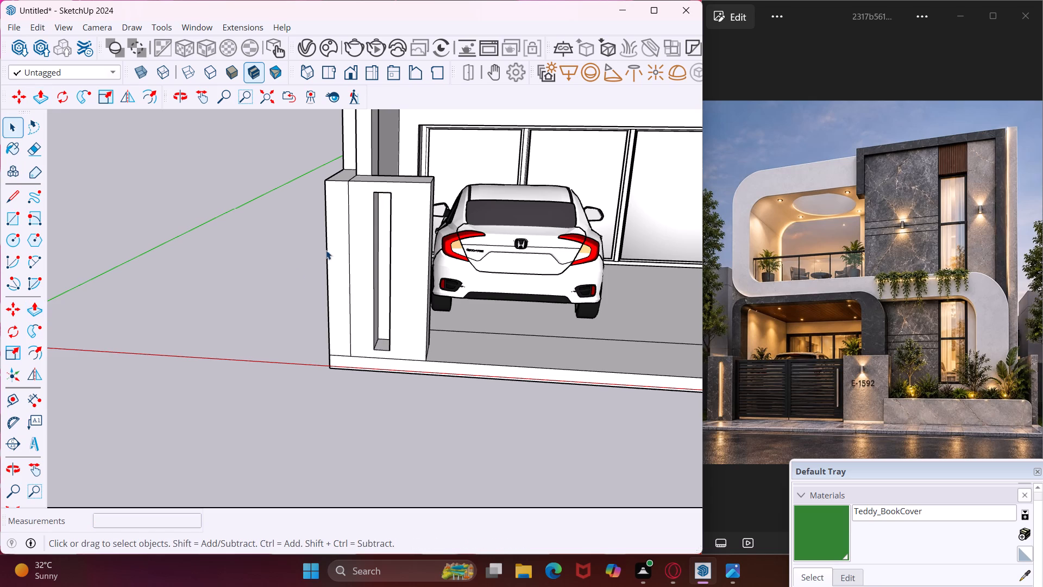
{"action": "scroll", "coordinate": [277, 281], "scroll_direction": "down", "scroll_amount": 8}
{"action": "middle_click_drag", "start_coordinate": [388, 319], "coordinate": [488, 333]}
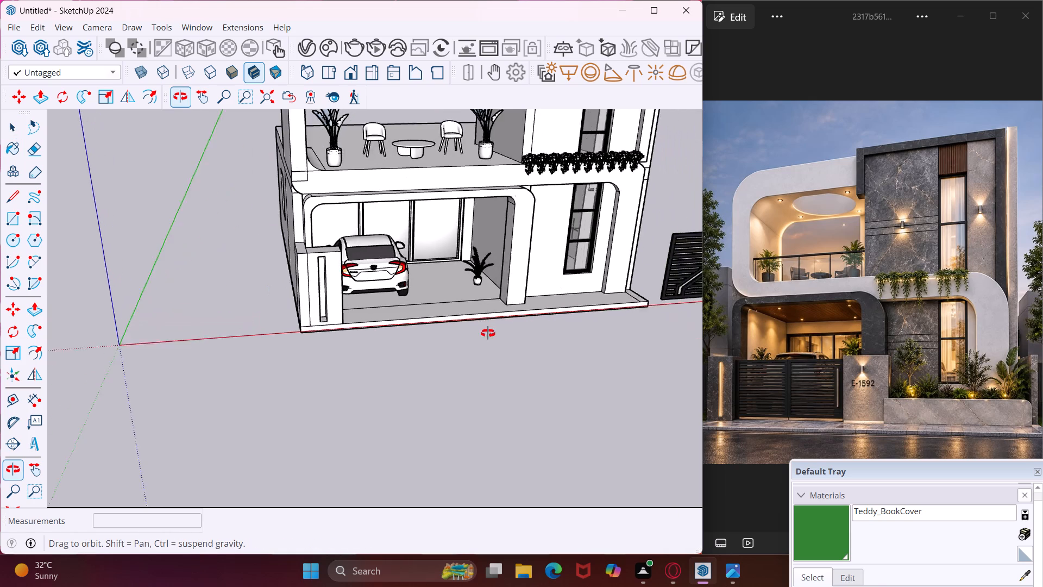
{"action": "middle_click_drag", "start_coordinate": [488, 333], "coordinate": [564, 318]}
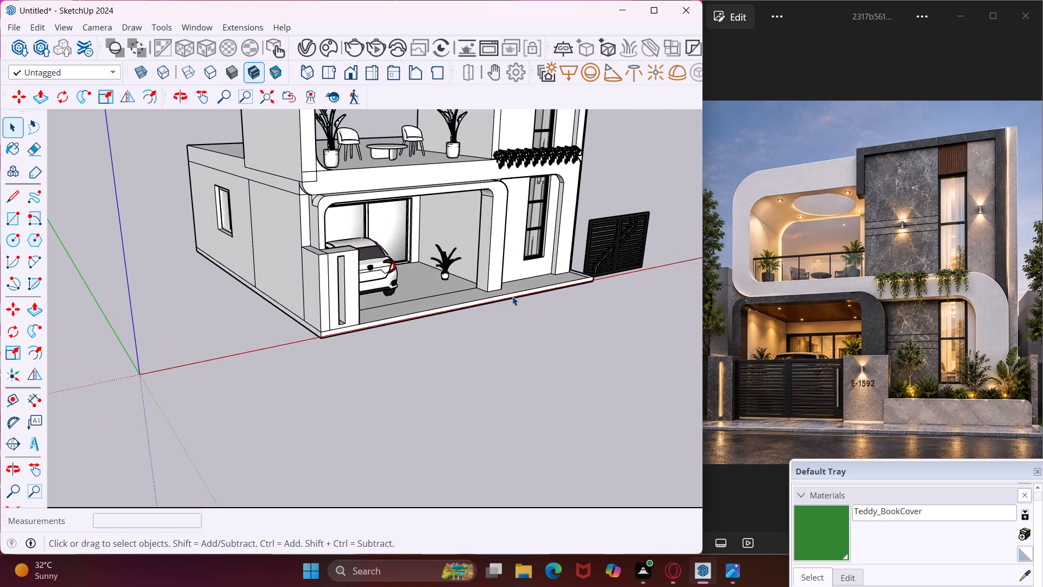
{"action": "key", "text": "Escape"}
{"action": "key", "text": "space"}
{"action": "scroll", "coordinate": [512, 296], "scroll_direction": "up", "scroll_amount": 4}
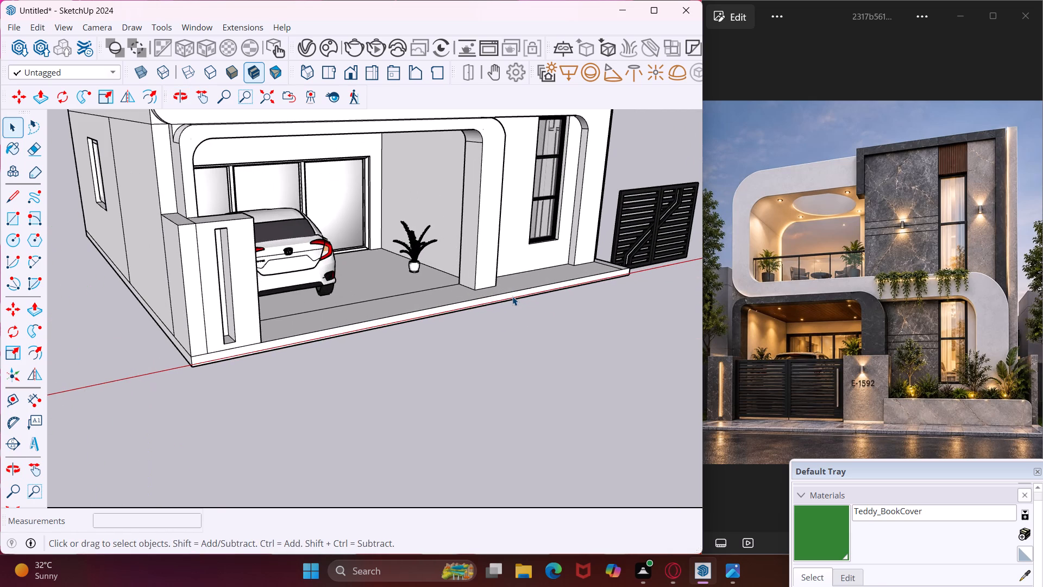
Draw a rectangle about 5' 1 3/4" by 1' 5 1/8" on the plinth, from the garage pillar's outer corner to the front edge.
{"action": "left_click", "coordinate": [6, 212]}
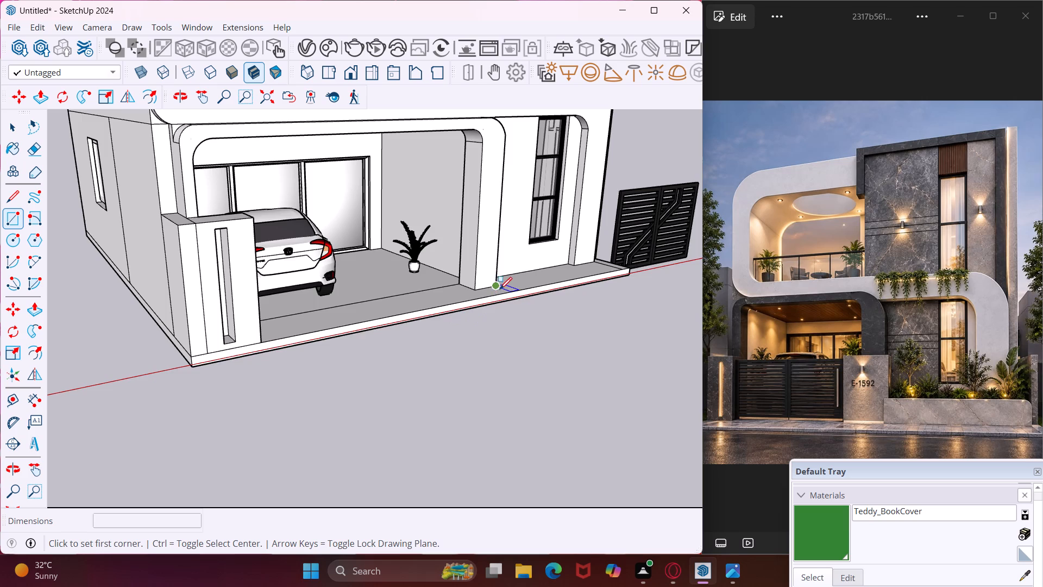
{"action": "scroll", "coordinate": [500, 289], "scroll_direction": "up", "scroll_amount": 8}
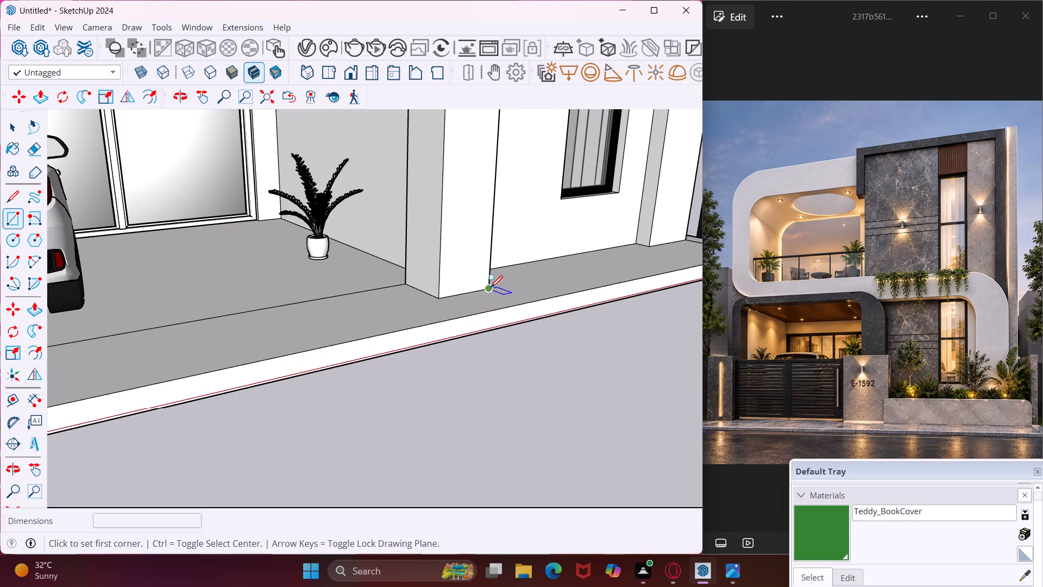
{"action": "left_click", "coordinate": [488, 289]}
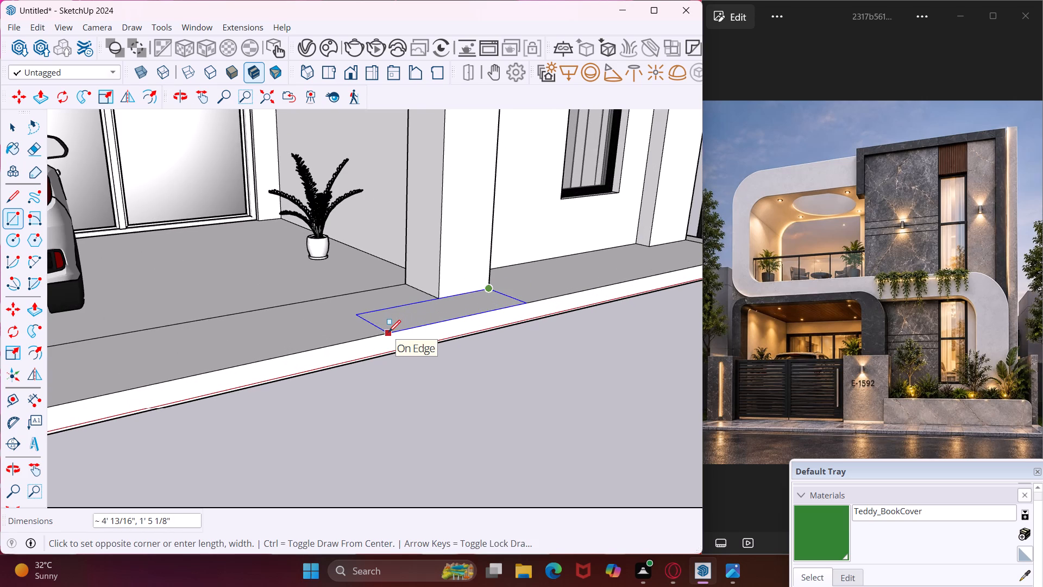
{"action": "scroll", "coordinate": [388, 332], "scroll_direction": "down", "scroll_amount": 2}
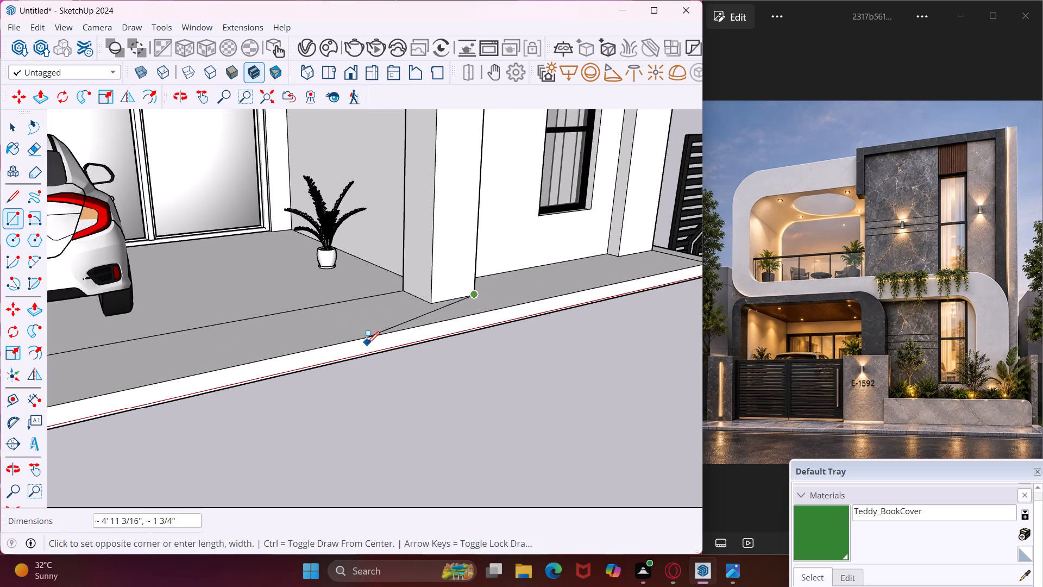
{"action": "left_click", "coordinate": [353, 342]}
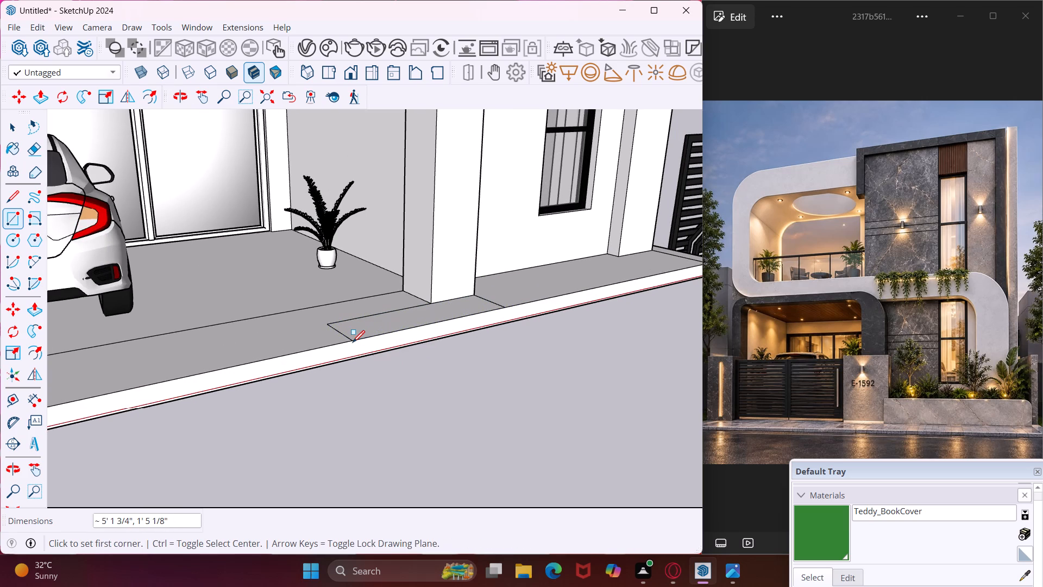
{"action": "key", "text": "Escape"}
{"action": "key", "text": "space"}
Push/pull the rectangle in front of the garage pillar up 6' to form the second gate post.
{"action": "middle_click_drag", "start_coordinate": [388, 325], "coordinate": [297, 351]}
{"action": "scroll", "coordinate": [297, 352], "scroll_direction": "down", "scroll_amount": 1}
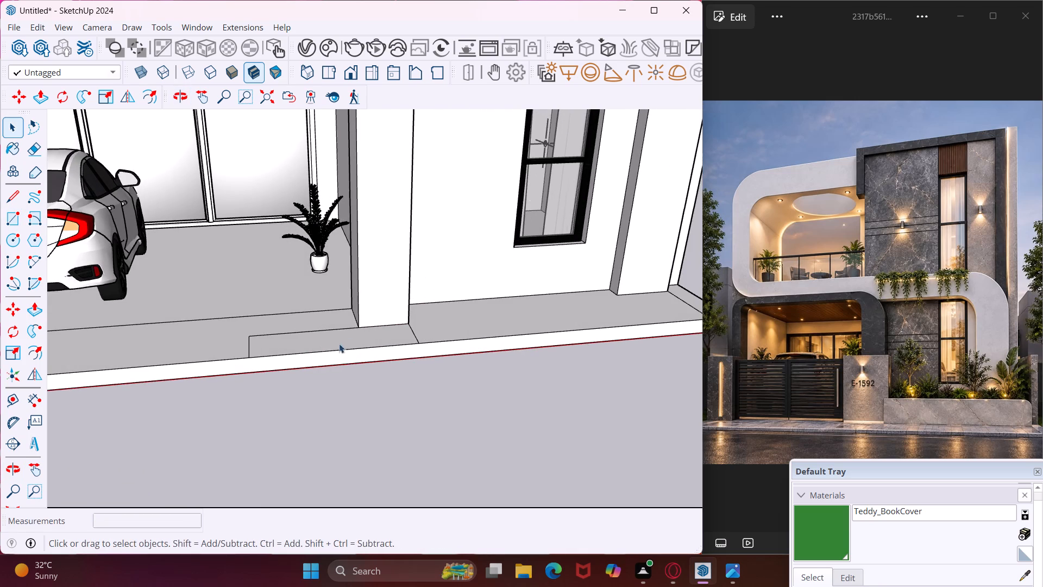
{"action": "scroll", "coordinate": [393, 333], "scroll_direction": "up", "scroll_amount": 3}
{"action": "left_click", "coordinate": [393, 333]}
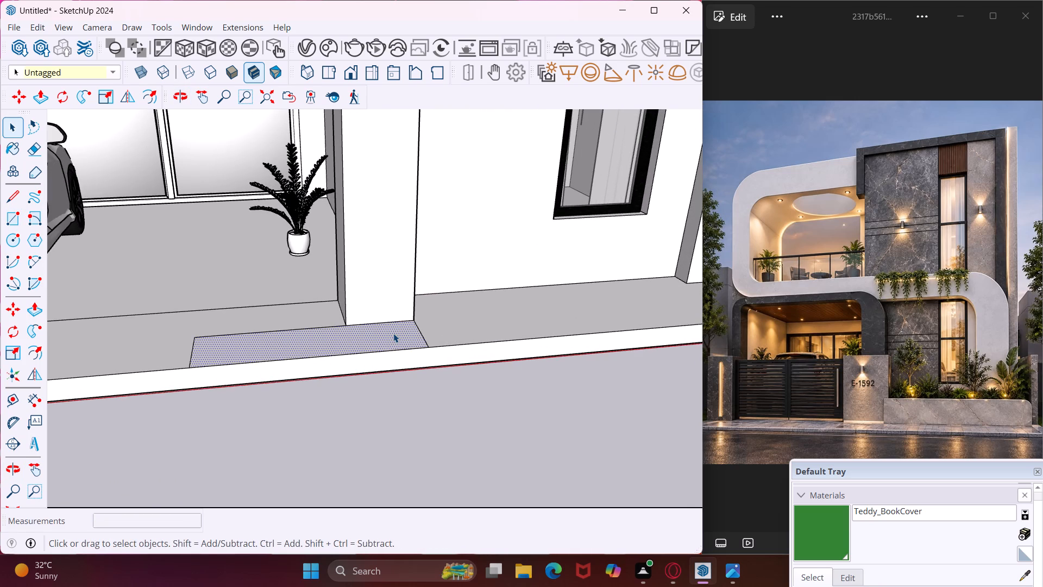
{"action": "key", "text": "p"}
{"action": "left_click", "coordinate": [393, 333]}
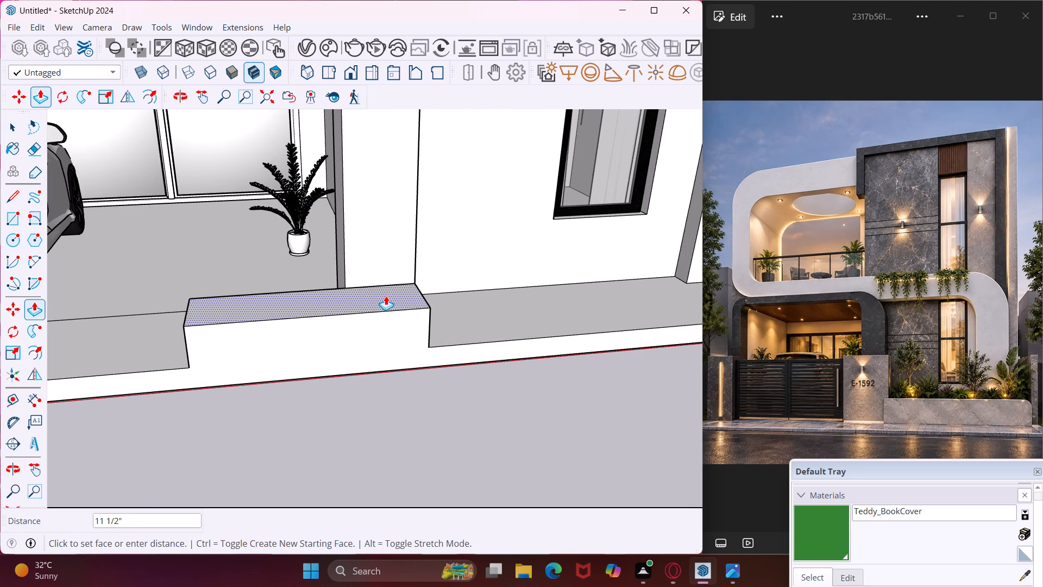
{"action": "scroll", "coordinate": [376, 278], "scroll_direction": "down", "scroll_amount": 11}
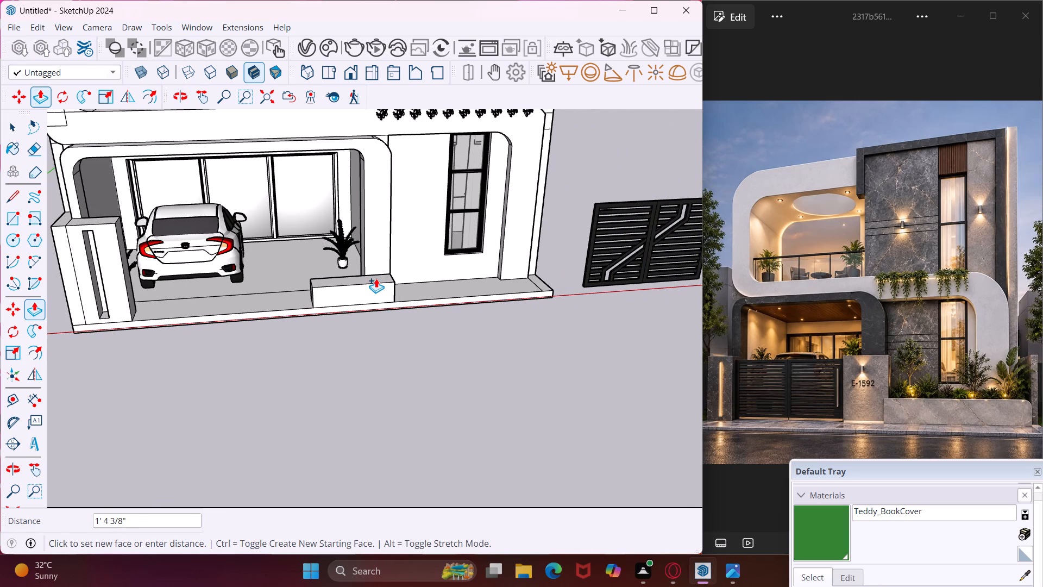
{"action": "type", "text": "6'"}
{"action": "key", "text": "Return"}
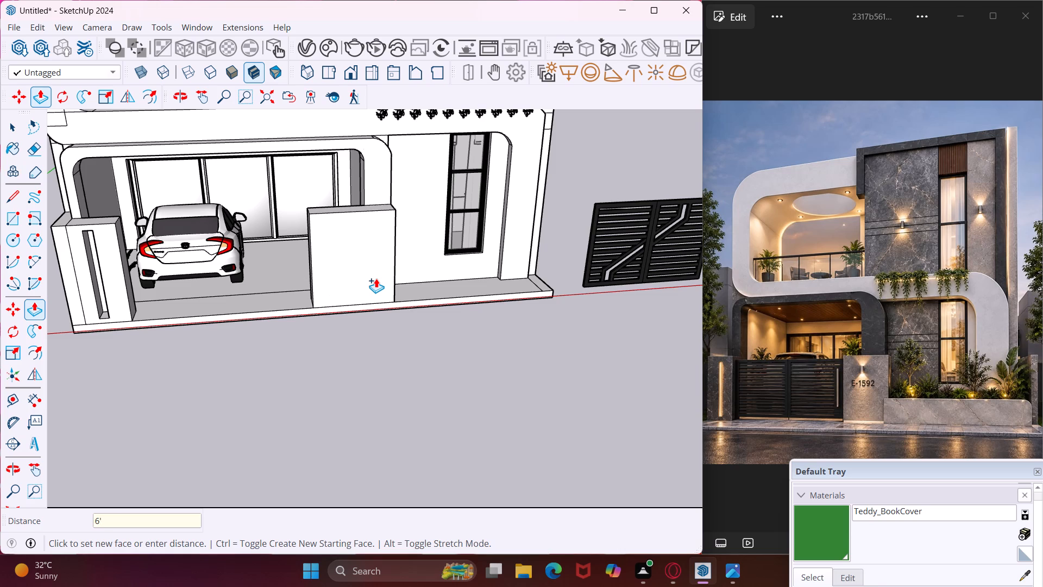
Widen the second gate post by push/pulling its window-side face outward about 9 1/4".
{"action": "middle_click_drag", "start_coordinate": [375, 278], "coordinate": [129, 303]}
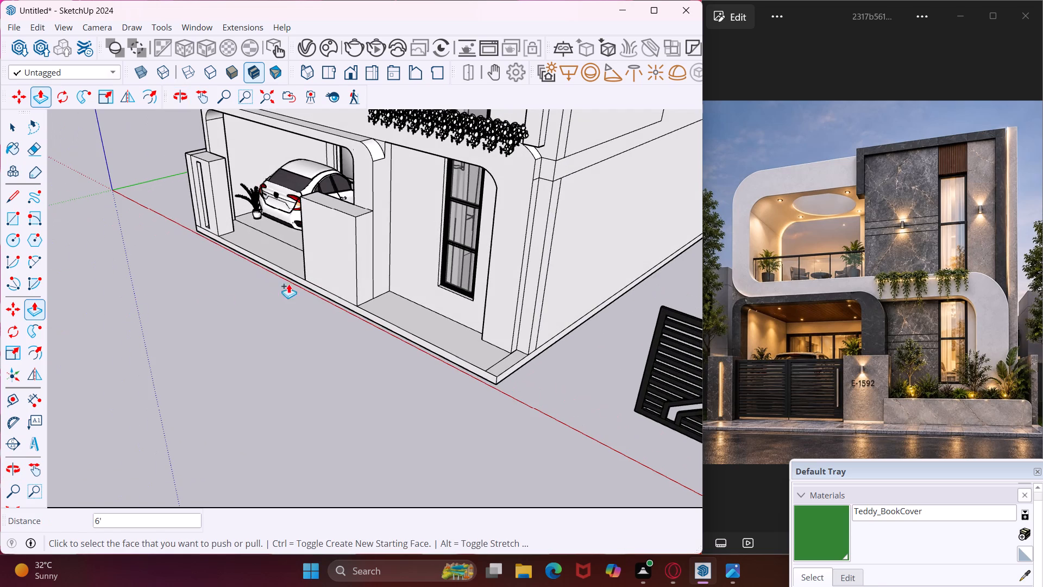
{"action": "scroll", "coordinate": [374, 249], "scroll_direction": "up", "scroll_amount": 7}
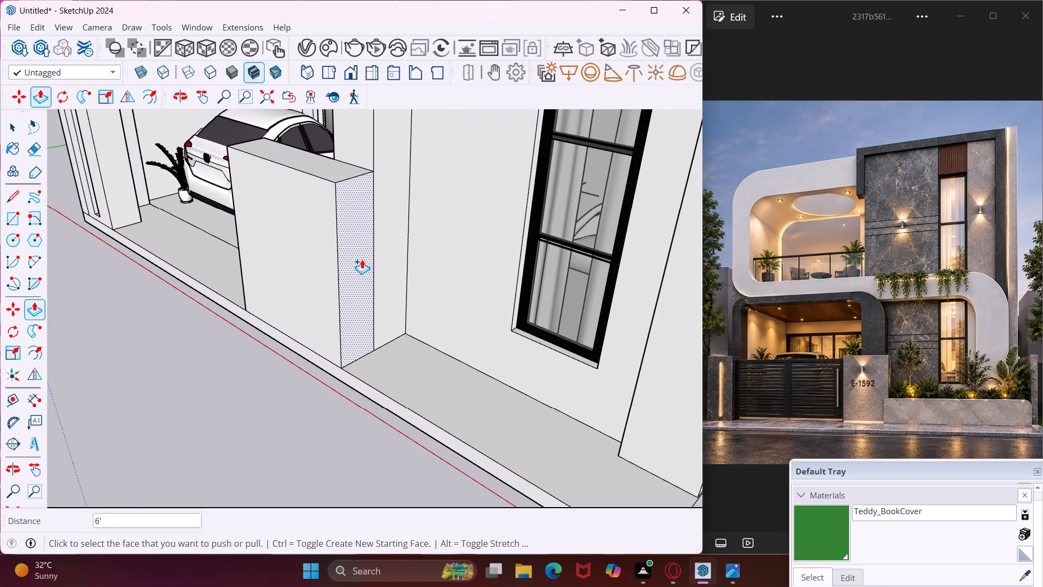
{"action": "left_click", "coordinate": [362, 259]}
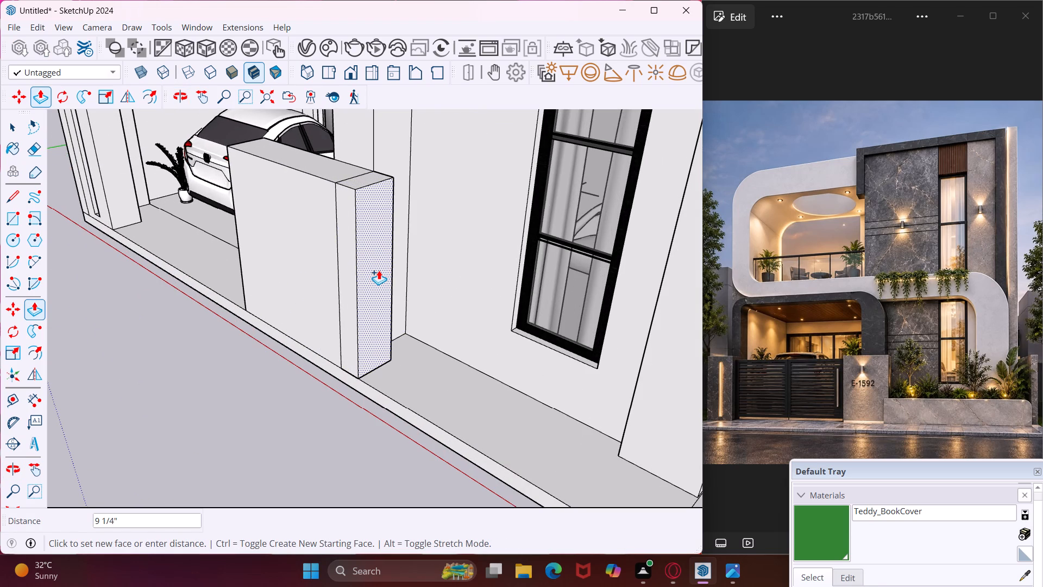
{"action": "left_click", "coordinate": [379, 270]}
{"action": "key", "text": "Escape"}
{"action": "key", "text": "space"}
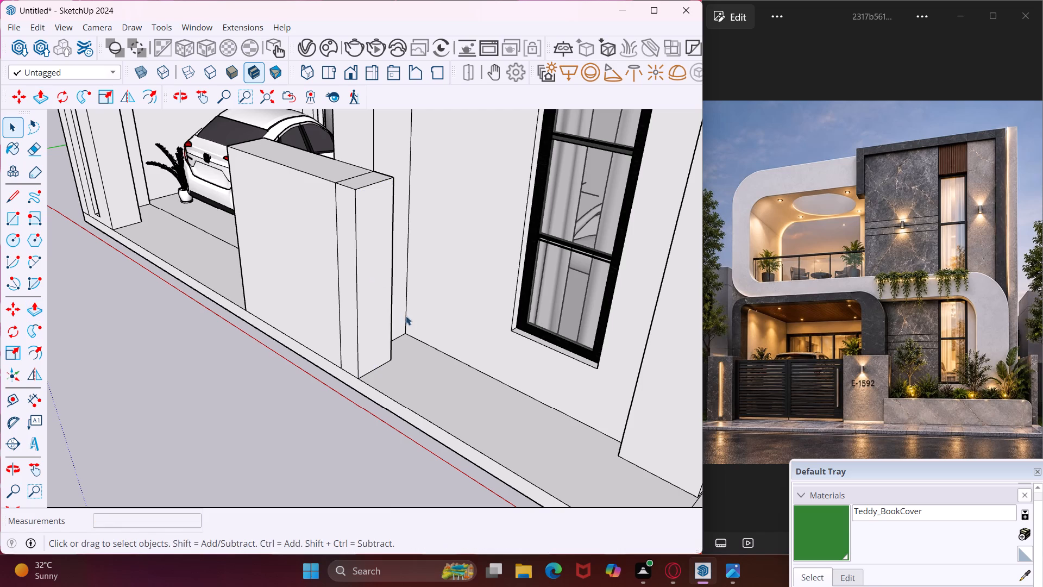
Draw a line about 9' 2 3/4" long on the plinth, from the second gate post's base to the edge strip at the house corner.
{"action": "middle_click_drag", "start_coordinate": [389, 352], "coordinate": [416, 346]}
{"action": "scroll", "coordinate": [397, 327], "scroll_direction": "down", "scroll_amount": 7}
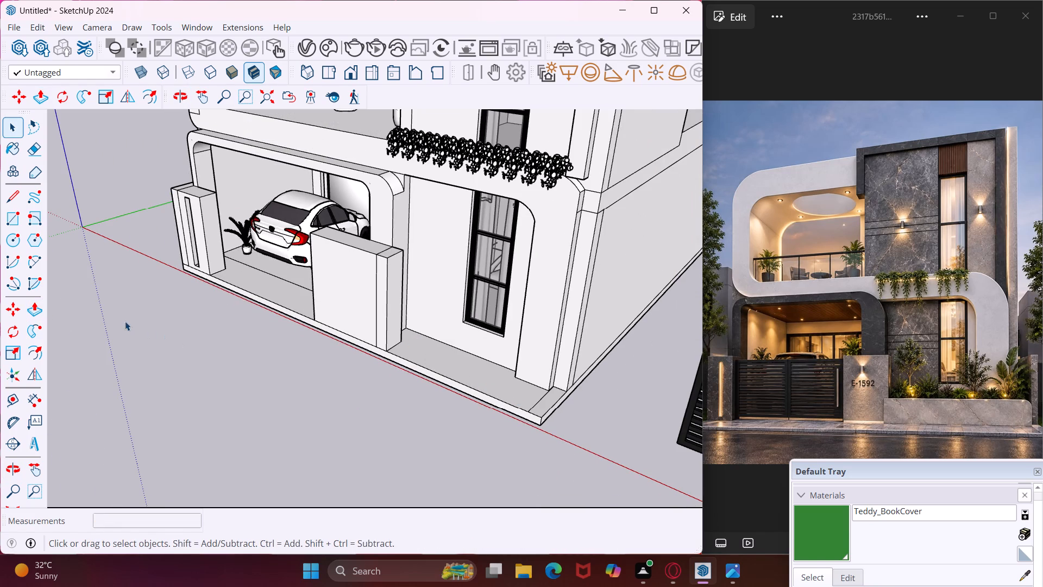
{"action": "left_click", "coordinate": [10, 206]}
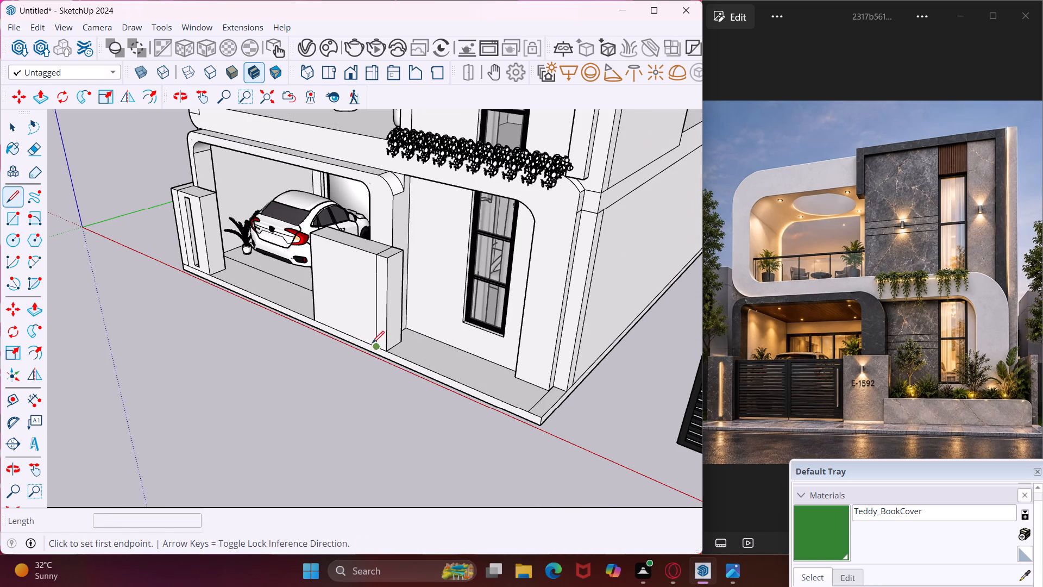
{"action": "scroll", "coordinate": [398, 348], "scroll_direction": "up", "scroll_amount": 6}
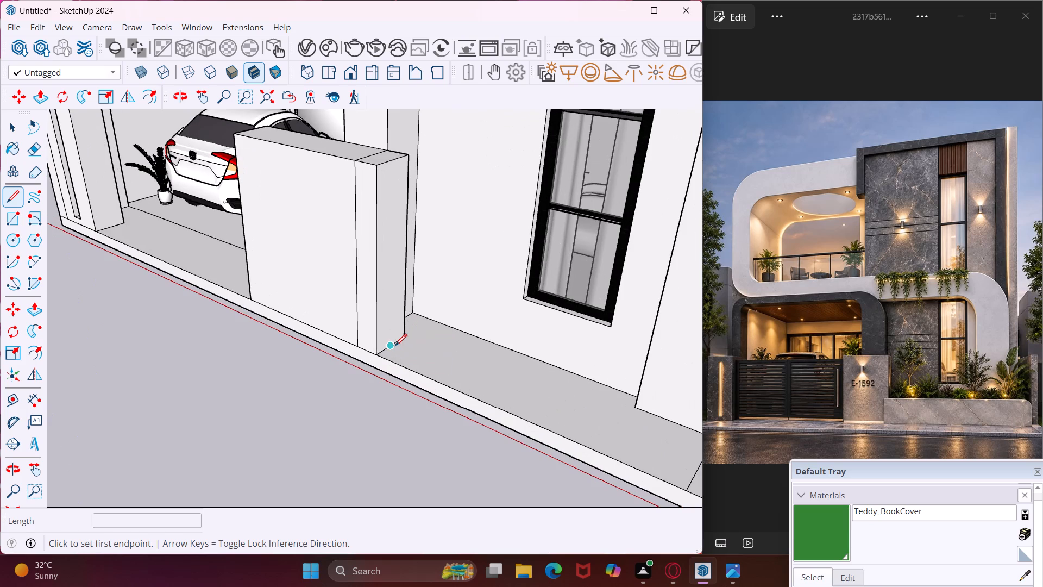
{"action": "left_click", "coordinate": [394, 343]}
{"action": "scroll", "coordinate": [445, 373], "scroll_direction": "down", "scroll_amount": 7}
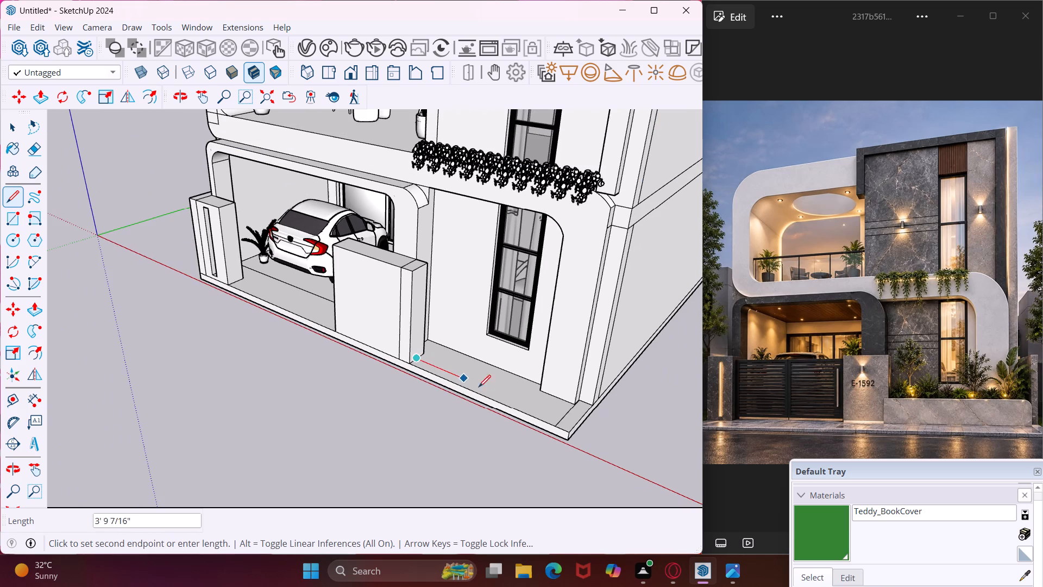
{"action": "scroll", "coordinate": [558, 419], "scroll_direction": "up", "scroll_amount": 2}
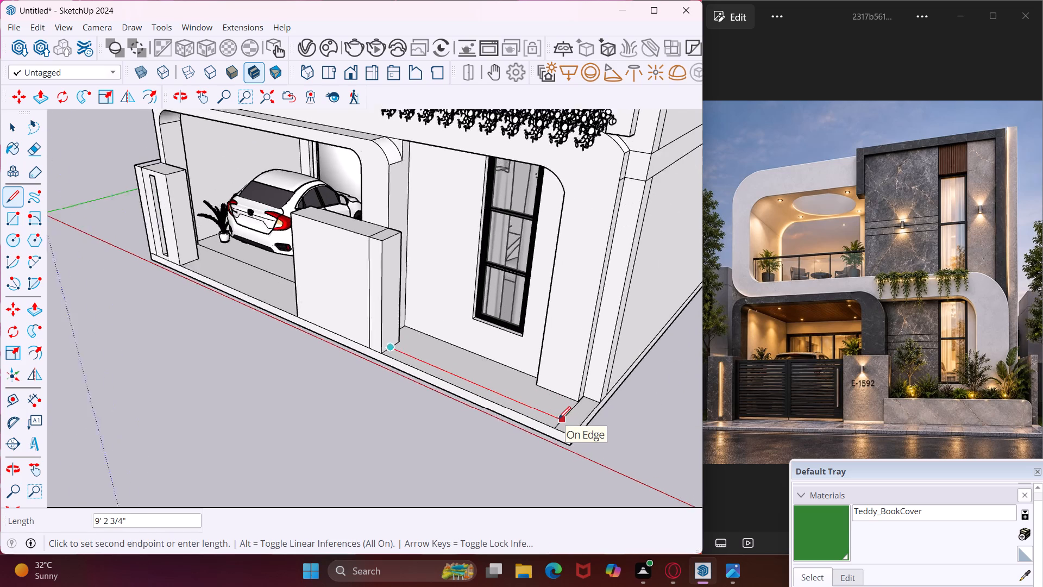
{"action": "scroll", "coordinate": [558, 419], "scroll_direction": "up", "scroll_amount": 4}
{"action": "left_click", "coordinate": [565, 422]}
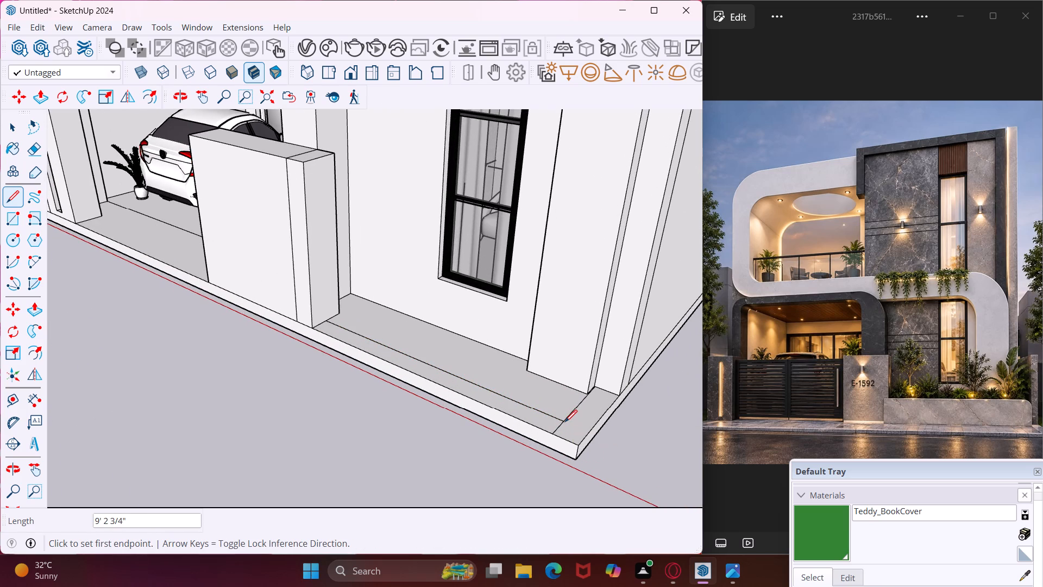
{"action": "key", "text": "Escape"}
{"action": "key", "text": "space"}
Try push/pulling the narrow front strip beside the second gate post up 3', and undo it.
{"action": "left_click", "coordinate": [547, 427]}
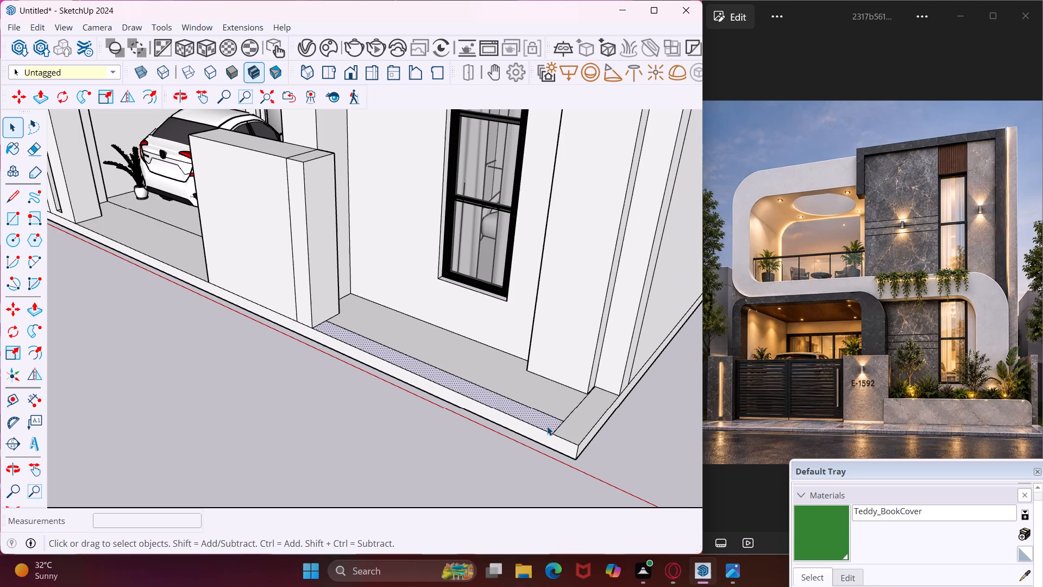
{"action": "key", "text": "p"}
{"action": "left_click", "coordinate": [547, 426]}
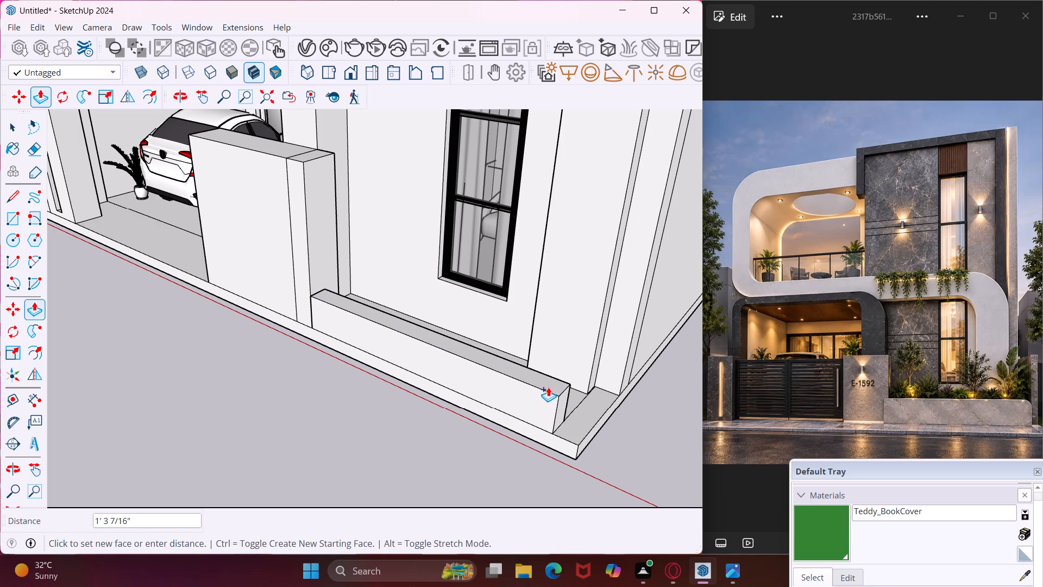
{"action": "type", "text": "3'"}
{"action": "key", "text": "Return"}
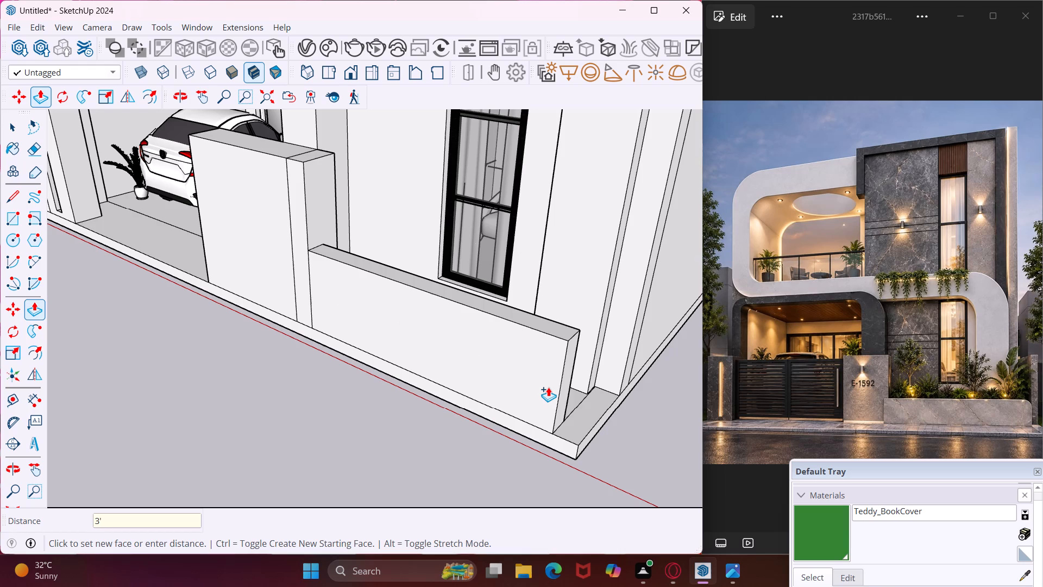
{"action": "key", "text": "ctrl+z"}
Push/pull the narrow front strip beside the second gate post up 2' to form a low planter wall.
{"action": "left_click", "coordinate": [543, 414]}
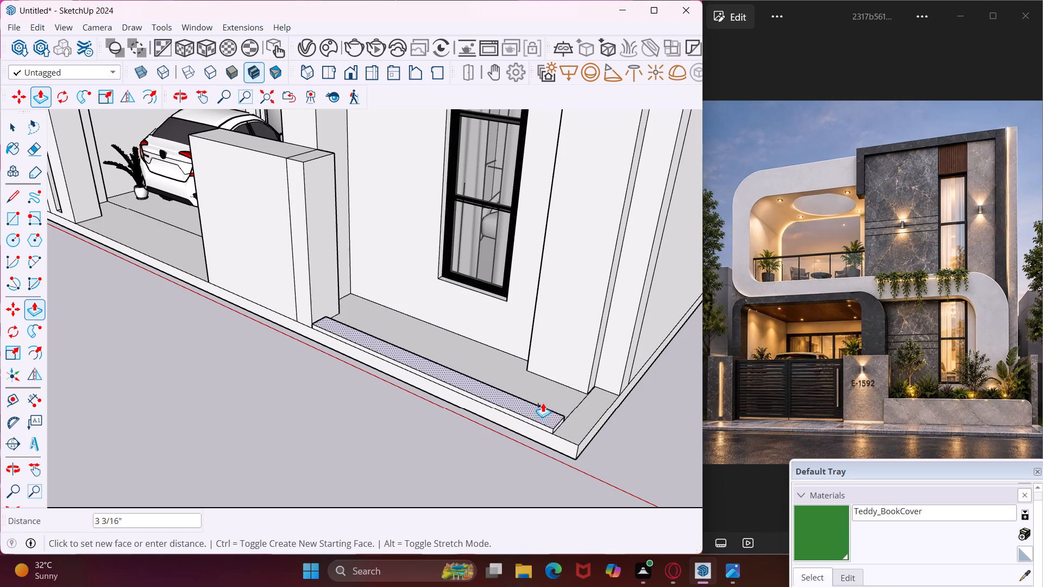
{"action": "type", "text": "2'"}
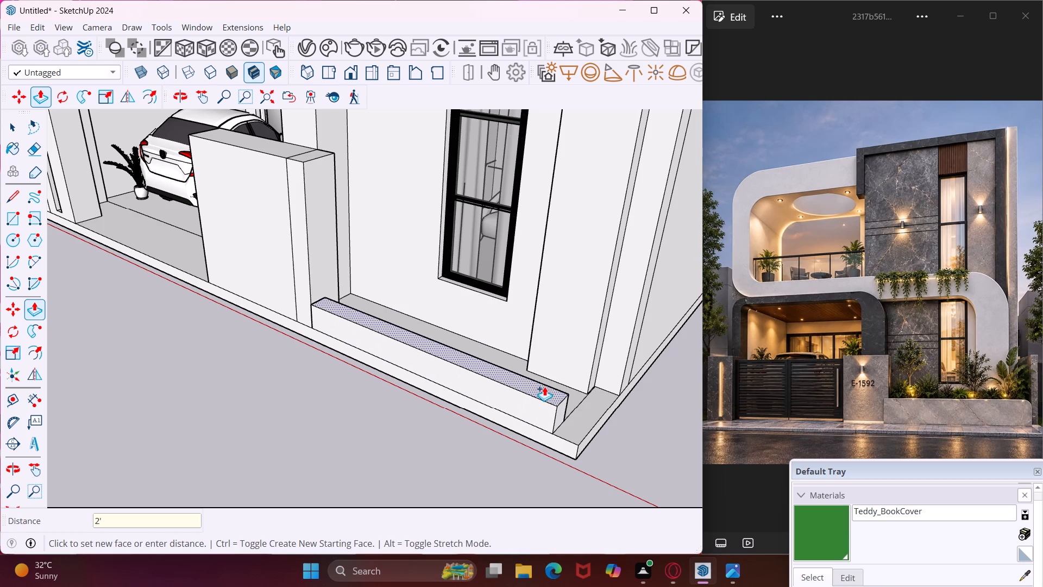
{"action": "key", "text": "Return"}
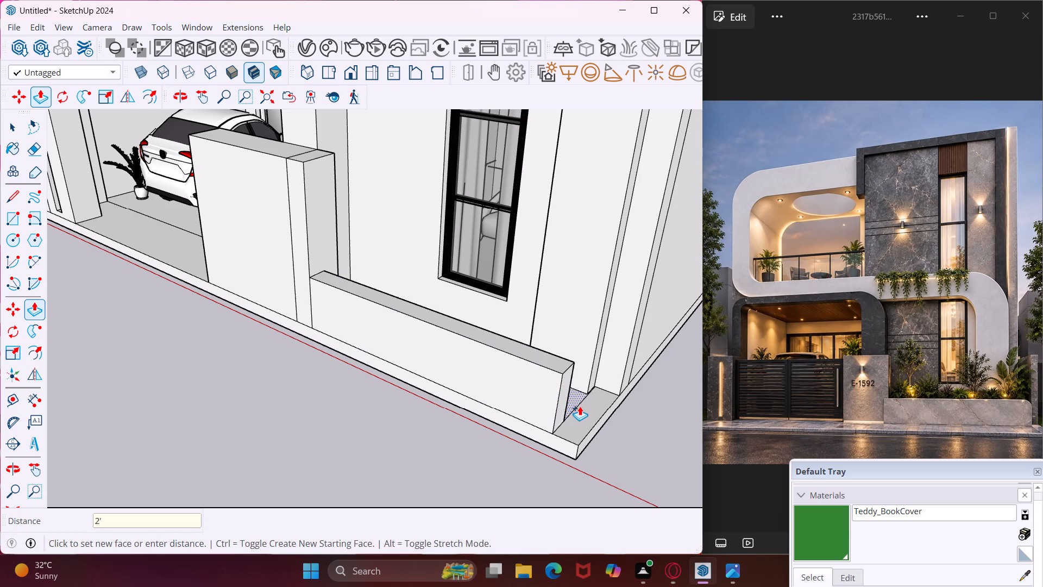
Push/pull the end strip at the house corner up 2', level with the front planter wall.
{"action": "left_click", "coordinate": [581, 410]}
{"action": "left_click", "coordinate": [558, 374]}
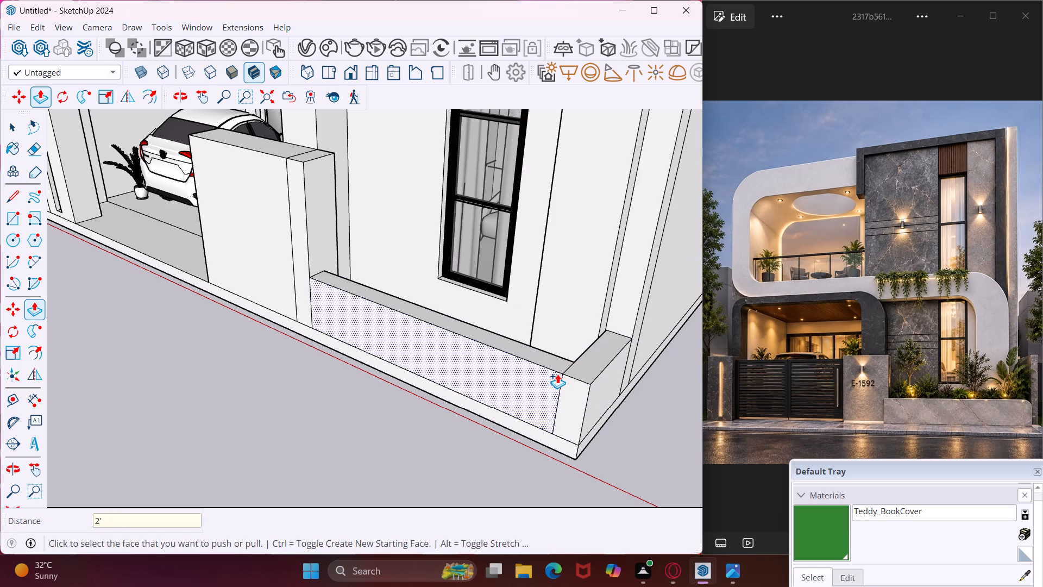
{"action": "key", "text": "Escape"}
{"action": "key", "text": "space"}
Push/pull the planter floor between the low wall and the window wall up about 1' 2 5/16".
{"action": "middle_click_drag", "start_coordinate": [499, 353], "coordinate": [514, 364]}
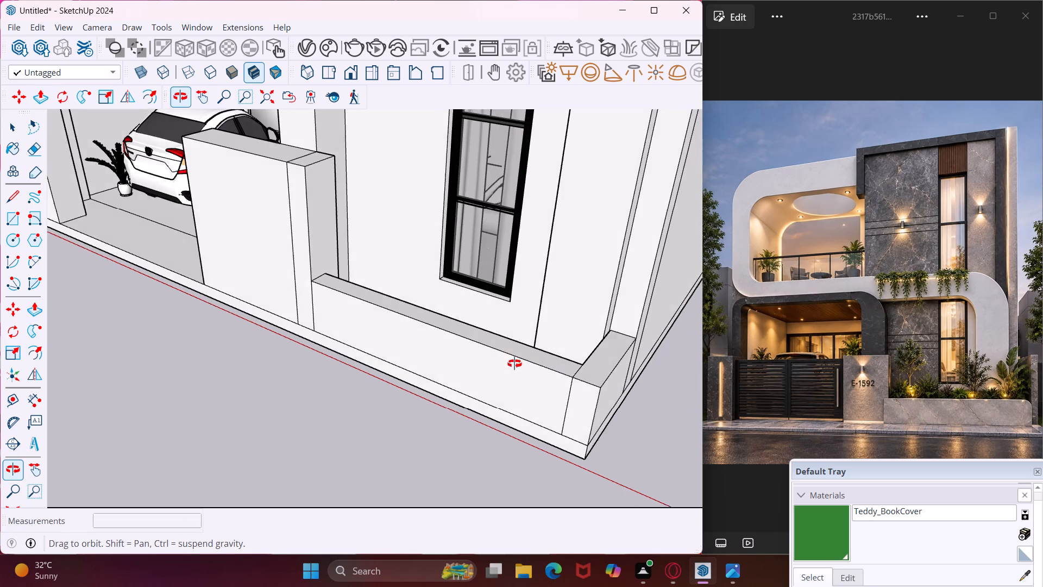
{"action": "middle_click_drag", "start_coordinate": [514, 364], "coordinate": [409, 417]}
{"action": "scroll", "coordinate": [431, 394], "scroll_direction": "up", "scroll_amount": 3}
{"action": "left_click", "coordinate": [431, 394]}
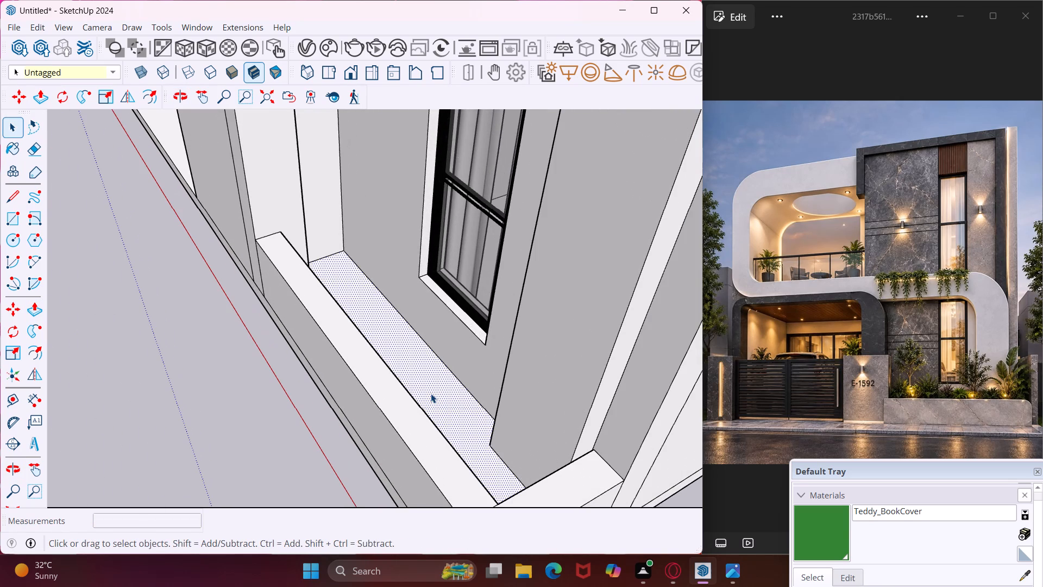
{"action": "key", "text": "p"}
{"action": "left_click", "coordinate": [431, 394]}
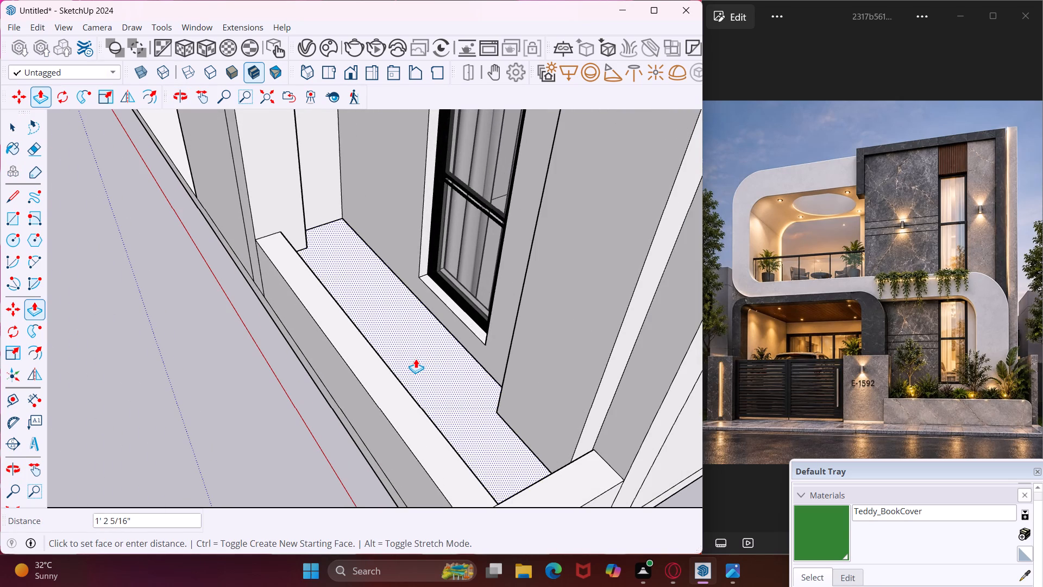
{"action": "left_click", "coordinate": [416, 359]}
{"action": "middle_click_drag", "start_coordinate": [415, 358], "coordinate": [584, 305]}
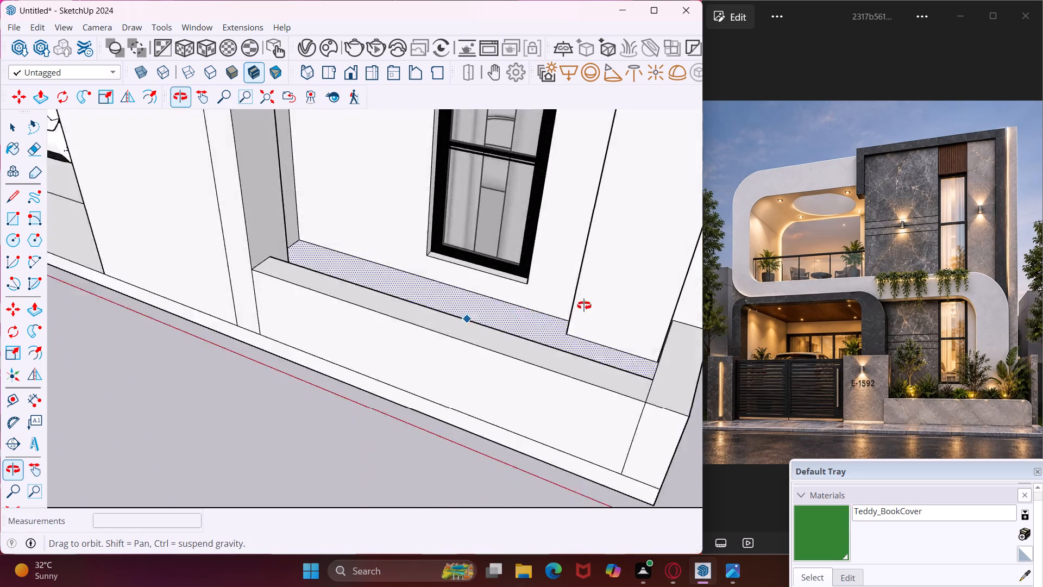
{"action": "middle_click_drag", "start_coordinate": [584, 305], "coordinate": [605, 293]}
{"action": "scroll", "coordinate": [519, 301], "scroll_direction": "down", "scroll_amount": 13}
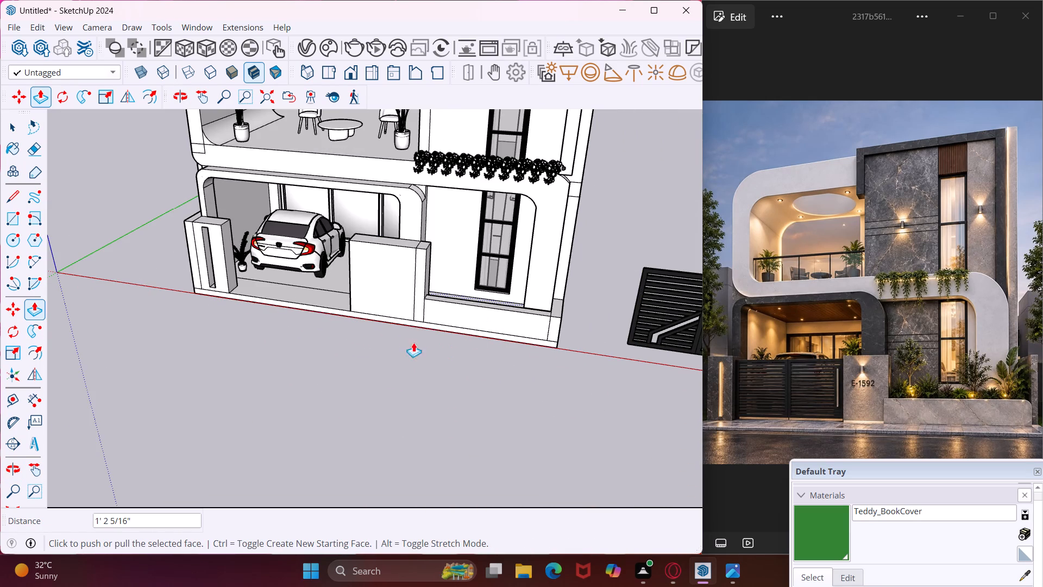
{"action": "key", "text": "Escape"}
{"action": "key", "text": "space"}
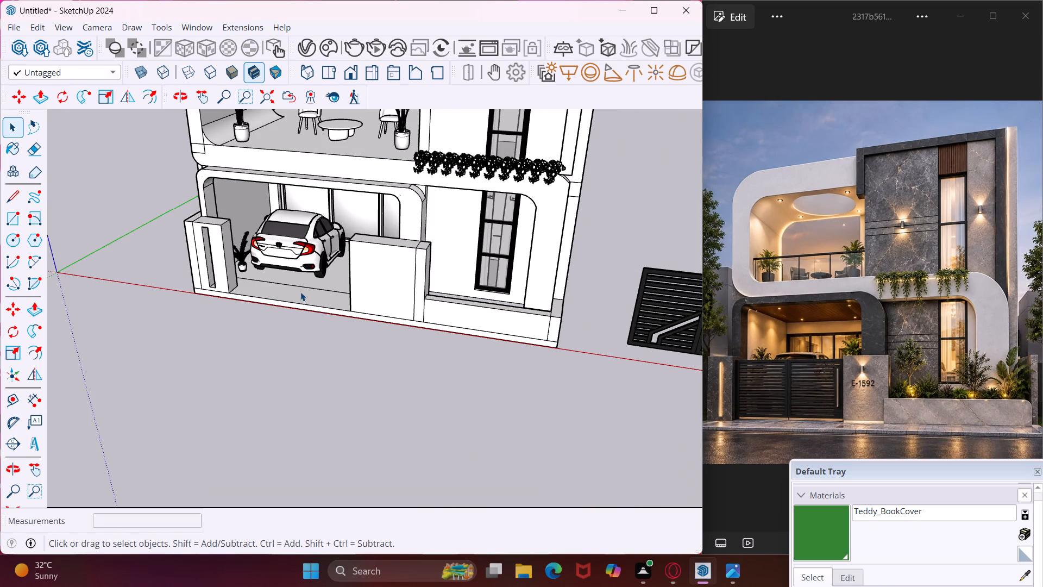
Move the black slatted gate by its bottom outer corner to the base of the second gate post, about 31' 9" away.
{"action": "middle_click_drag", "start_coordinate": [300, 292], "coordinate": [373, 239]}
{"action": "scroll", "coordinate": [351, 236], "scroll_direction": "down", "scroll_amount": 5}
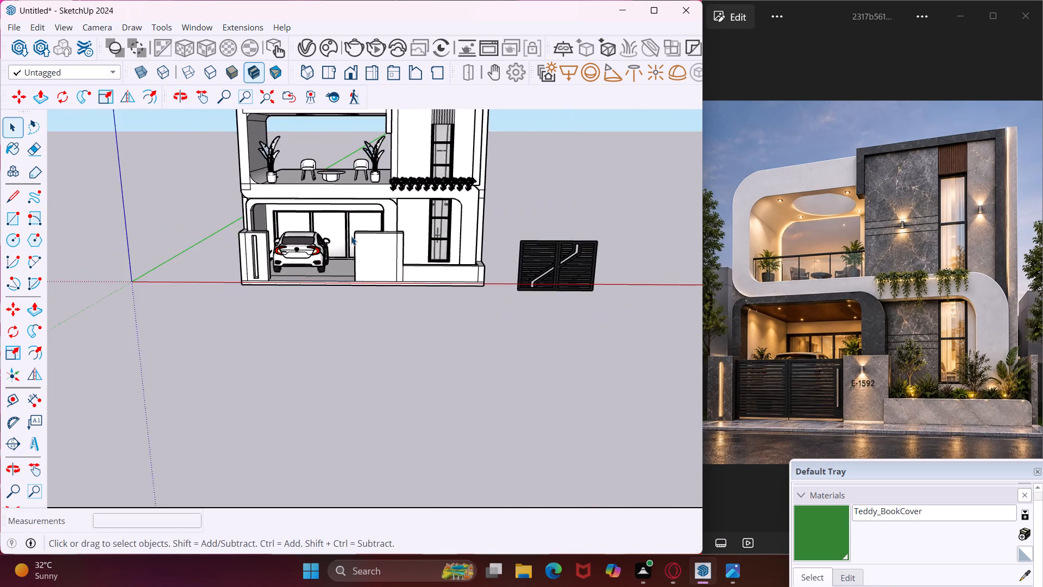
{"action": "scroll", "coordinate": [348, 236], "scroll_direction": "down", "scroll_amount": 3}
{"action": "left_click", "coordinate": [483, 251]}
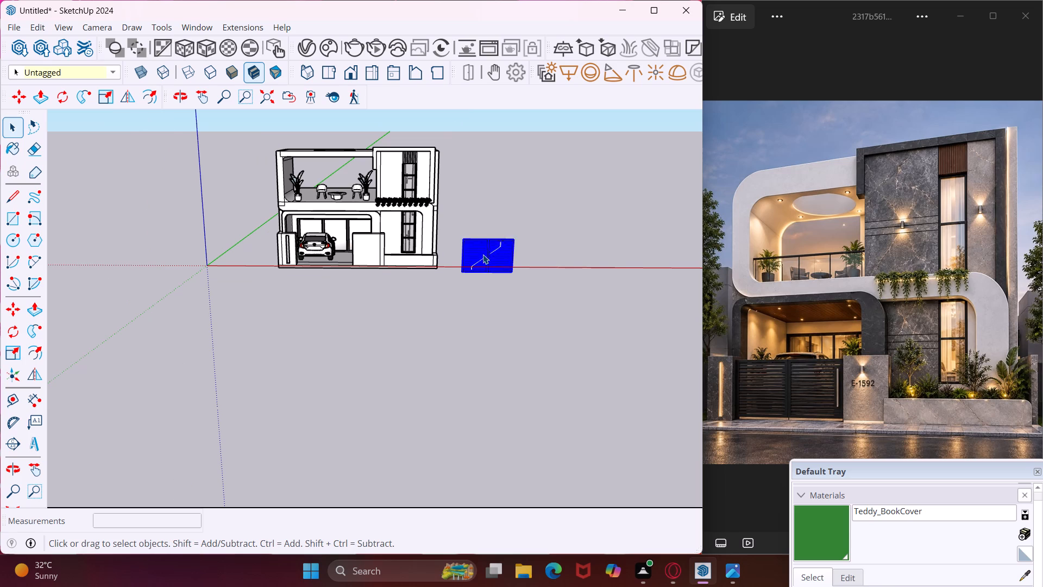
{"action": "scroll", "coordinate": [483, 254], "scroll_direction": "up", "scroll_amount": 15}
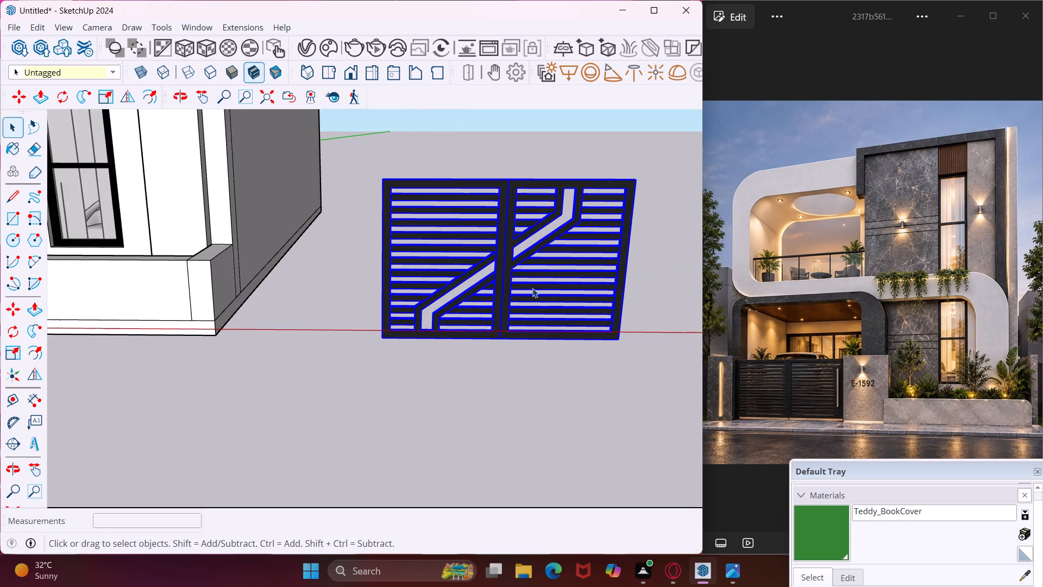
{"action": "key", "text": "m"}
{"action": "scroll", "coordinate": [619, 342], "scroll_direction": "up", "scroll_amount": 7}
{"action": "left_click_drag", "start_coordinate": [619, 340], "coordinate": [618, 340]}
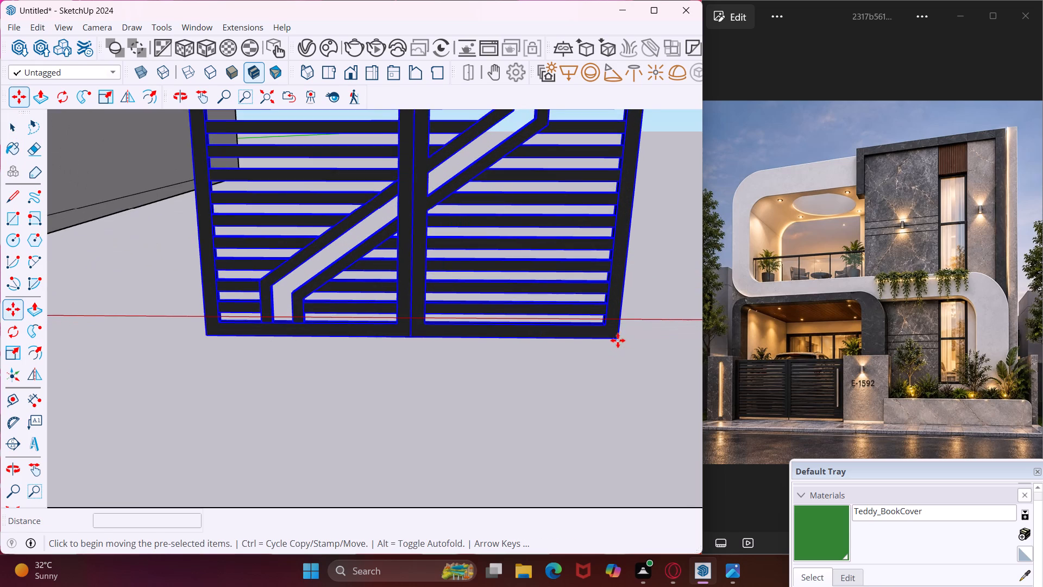
{"action": "left_click_drag", "start_coordinate": [618, 340], "coordinate": [610, 345]}
{"action": "scroll", "coordinate": [448, 360], "scroll_direction": "down", "scroll_amount": 19}
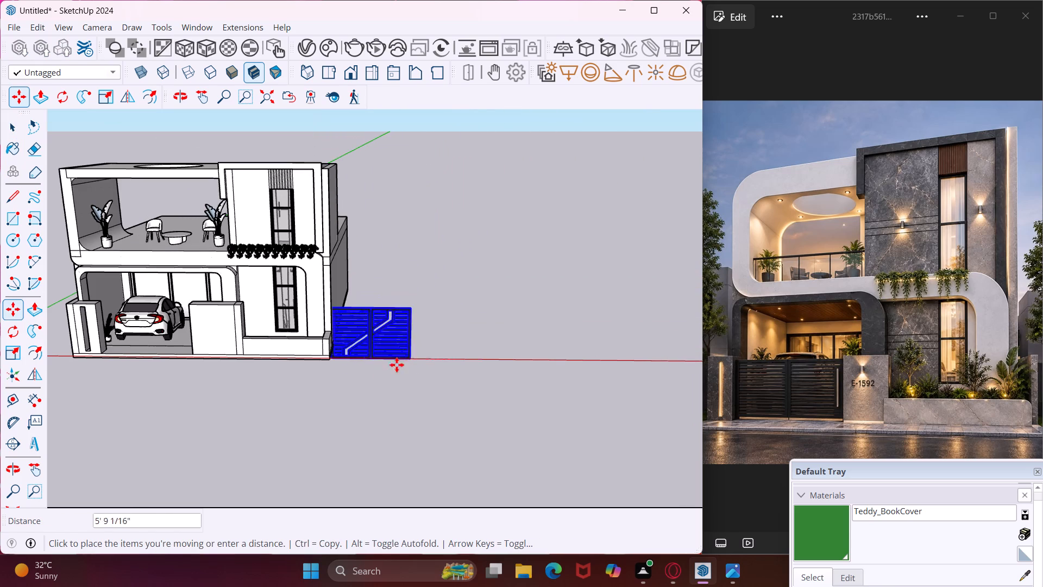
{"action": "scroll", "coordinate": [193, 347], "scroll_direction": "up", "scroll_amount": 7}
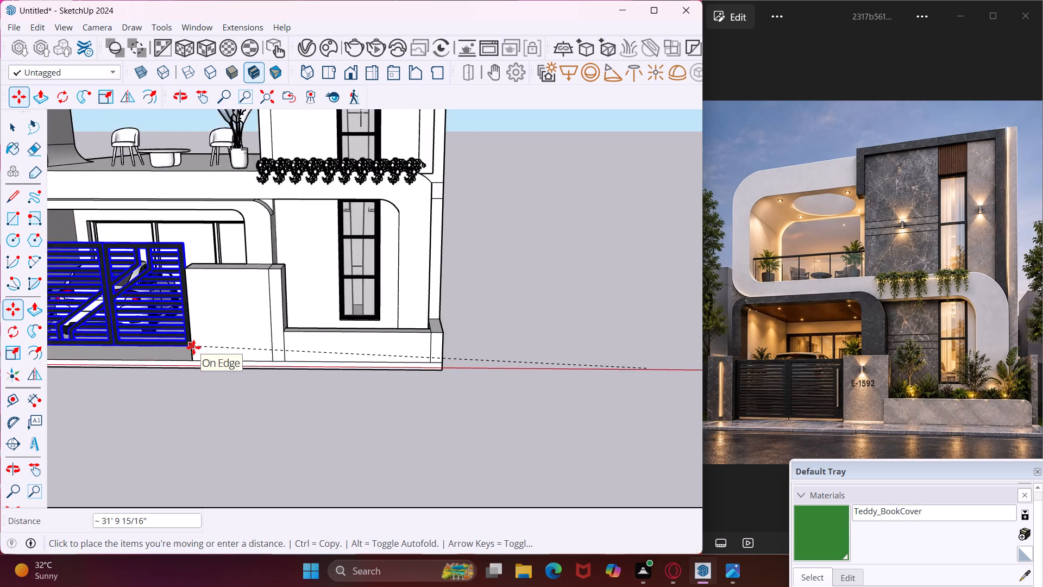
{"action": "scroll", "coordinate": [193, 347], "scroll_direction": "up", "scroll_amount": 4}
{"action": "left_click", "coordinate": [193, 368]}
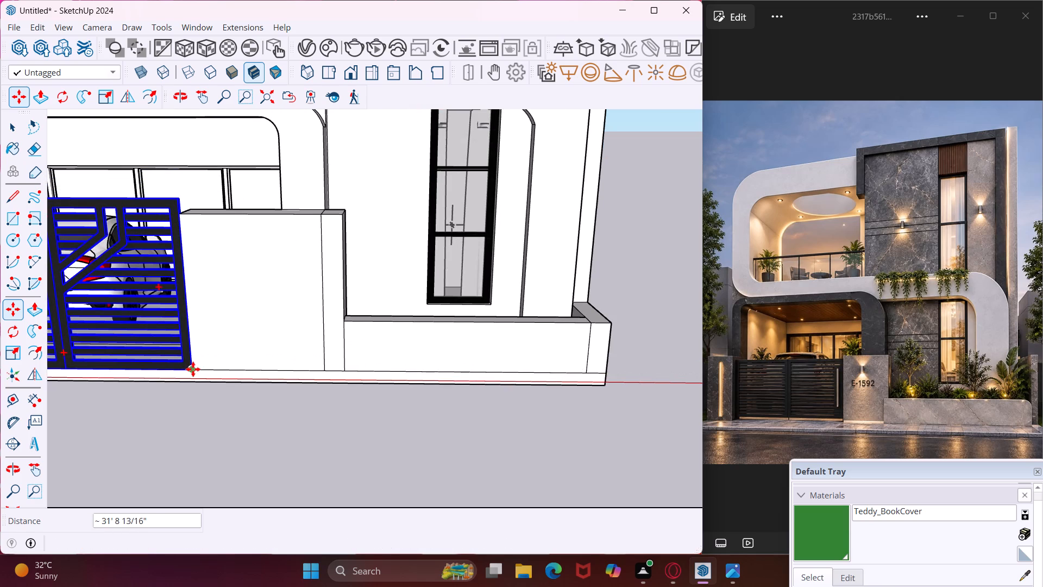
Move the gate back slightly into the thickness of the second gate post, behind its front face.
{"action": "middle_click_drag", "start_coordinate": [192, 369], "coordinate": [120, 421]}
{"action": "scroll", "coordinate": [167, 228], "scroll_direction": "up", "scroll_amount": 10}
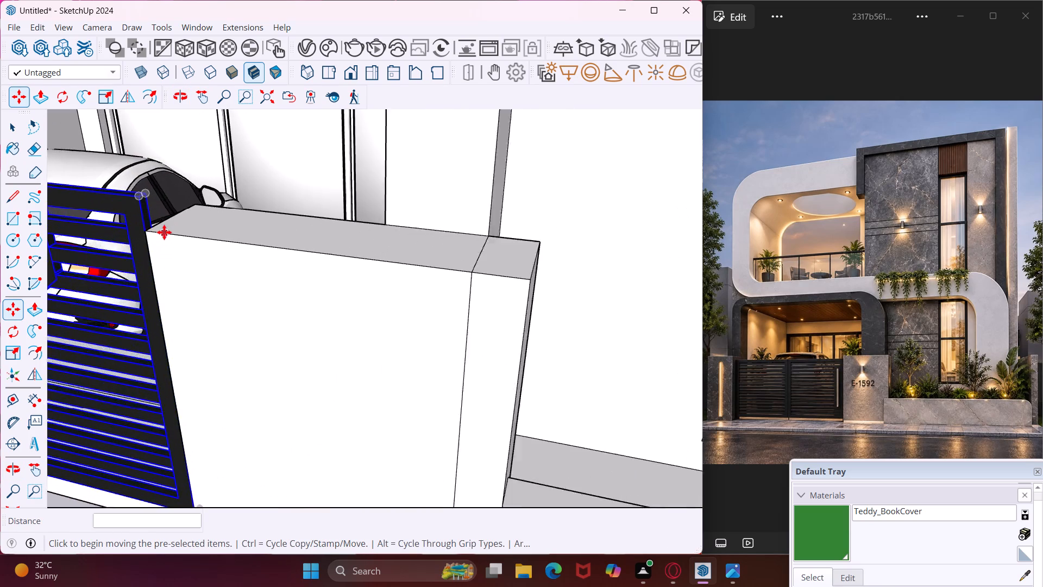
{"action": "scroll", "coordinate": [164, 232], "scroll_direction": "up", "scroll_amount": 1}
{"action": "middle_click_drag", "start_coordinate": [156, 243], "coordinate": [96, 324]}
{"action": "left_click", "coordinate": [164, 255]}
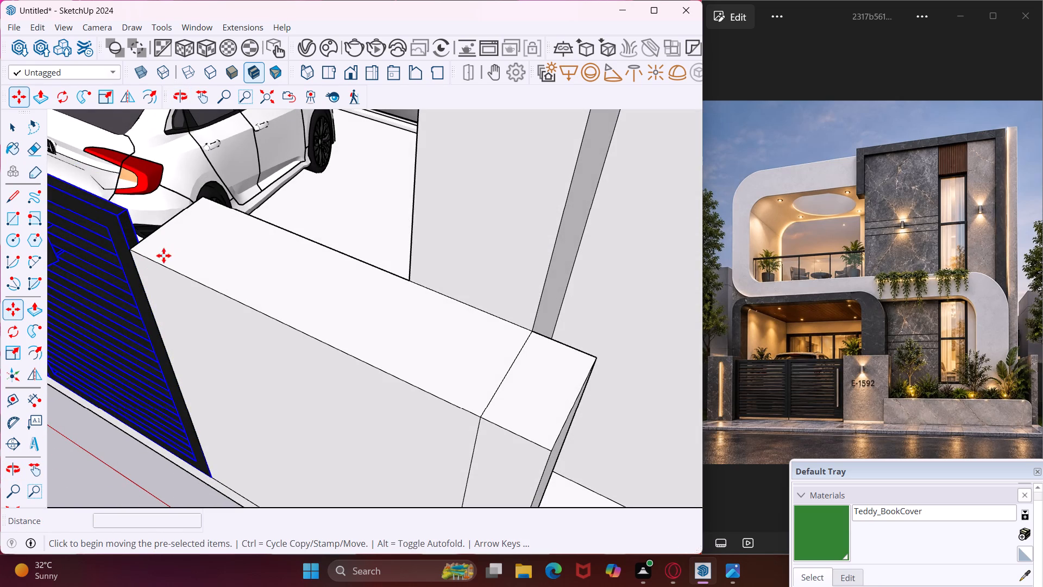
{"action": "left_click", "coordinate": [190, 236]}
Scale the gate's width along the red axis by about 1.09 so it reaches the first gate post.
{"action": "middle_click_drag", "start_coordinate": [190, 236], "coordinate": [342, 207]}
{"action": "scroll", "coordinate": [342, 195], "scroll_direction": "down", "scroll_amount": 11}
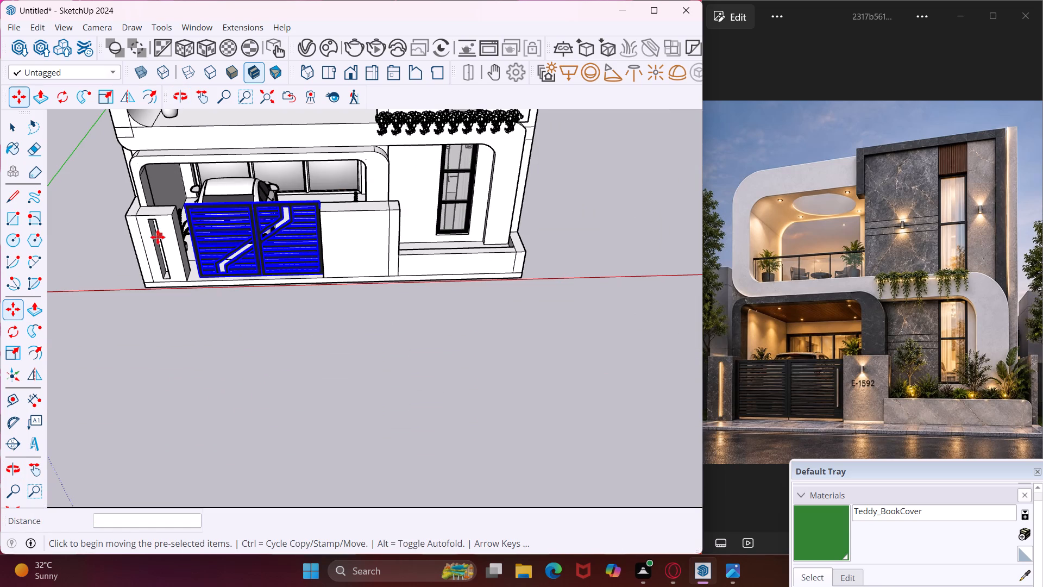
{"action": "left_click", "coordinate": [16, 346]}
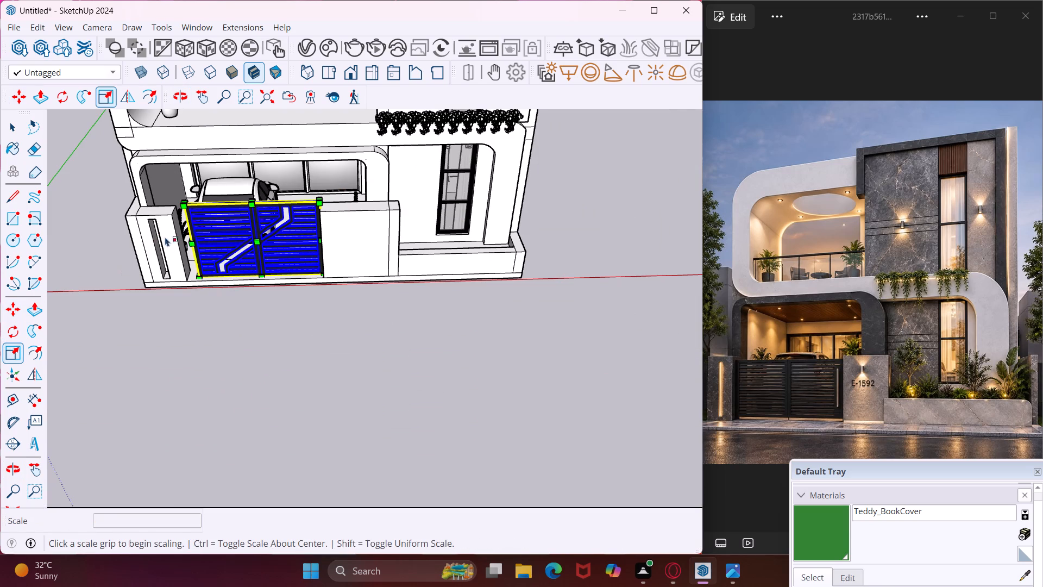
{"action": "scroll", "coordinate": [183, 221], "scroll_direction": "up", "scroll_amount": 10}
{"action": "middle_click_drag", "start_coordinate": [183, 216], "coordinate": [288, 184]}
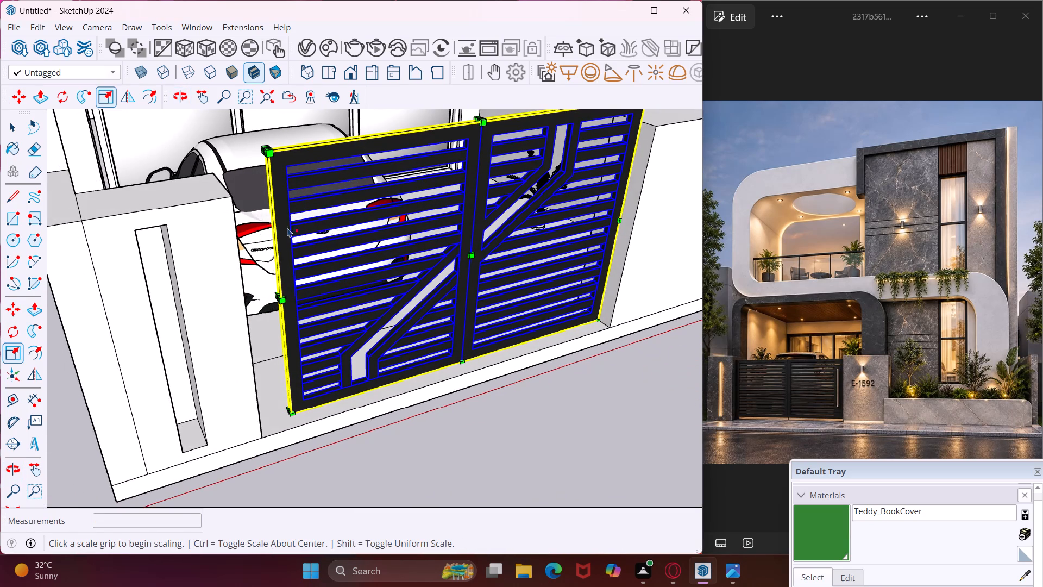
{"action": "scroll", "coordinate": [281, 289], "scroll_direction": "up", "scroll_amount": 8}
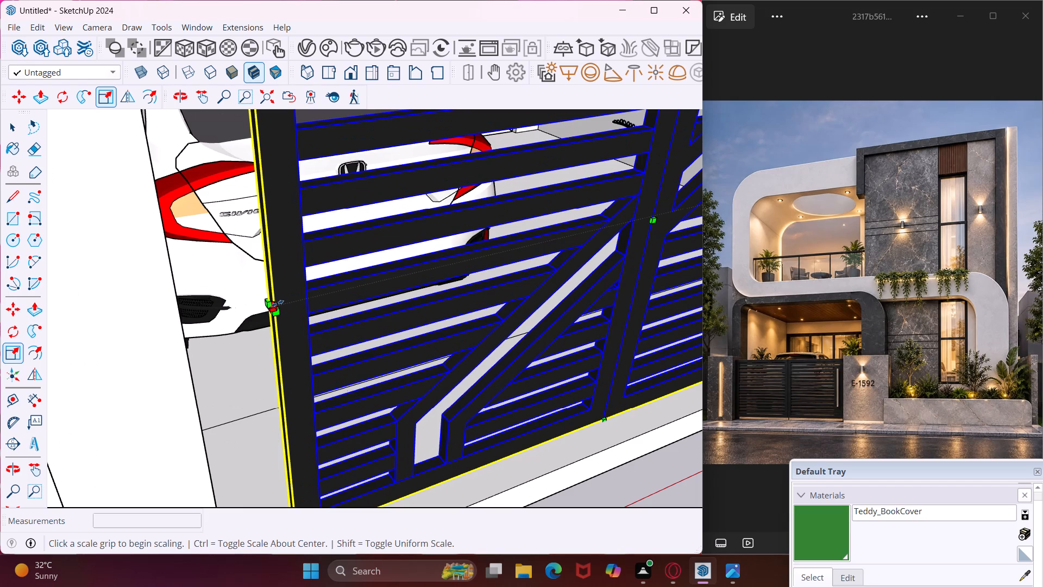
{"action": "scroll", "coordinate": [273, 302], "scroll_direction": "up", "scroll_amount": 7}
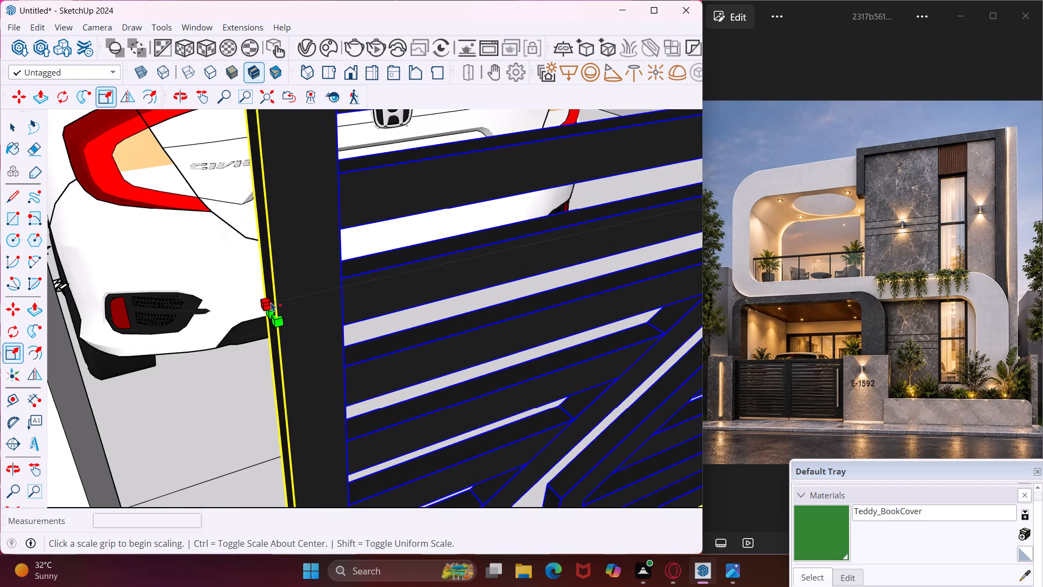
{"action": "scroll", "coordinate": [272, 312], "scroll_direction": "up", "scroll_amount": 4}
{"action": "left_click", "coordinate": [272, 312]}
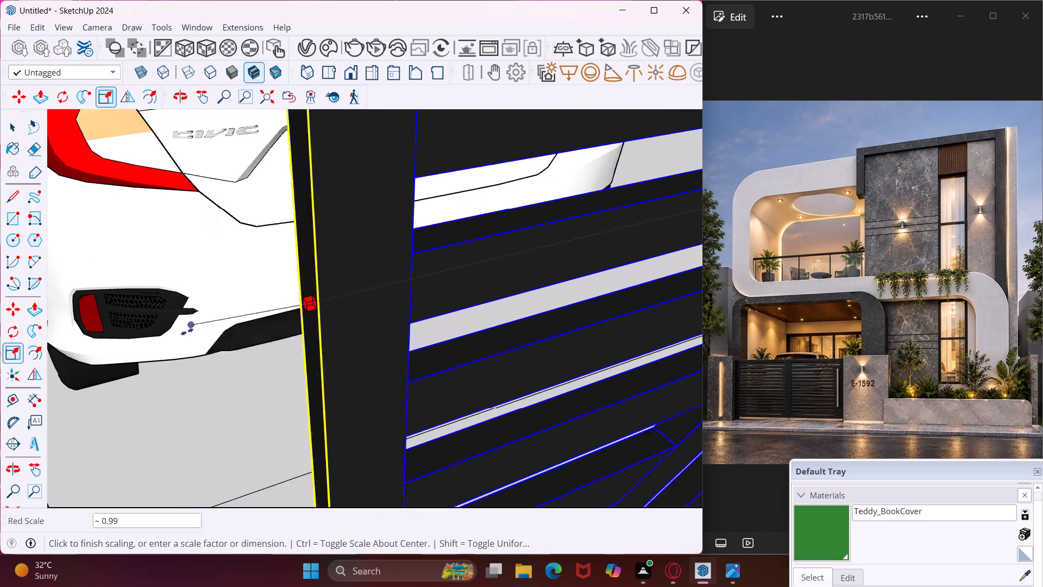
{"action": "scroll", "coordinate": [187, 332], "scroll_direction": "down", "scroll_amount": 13}
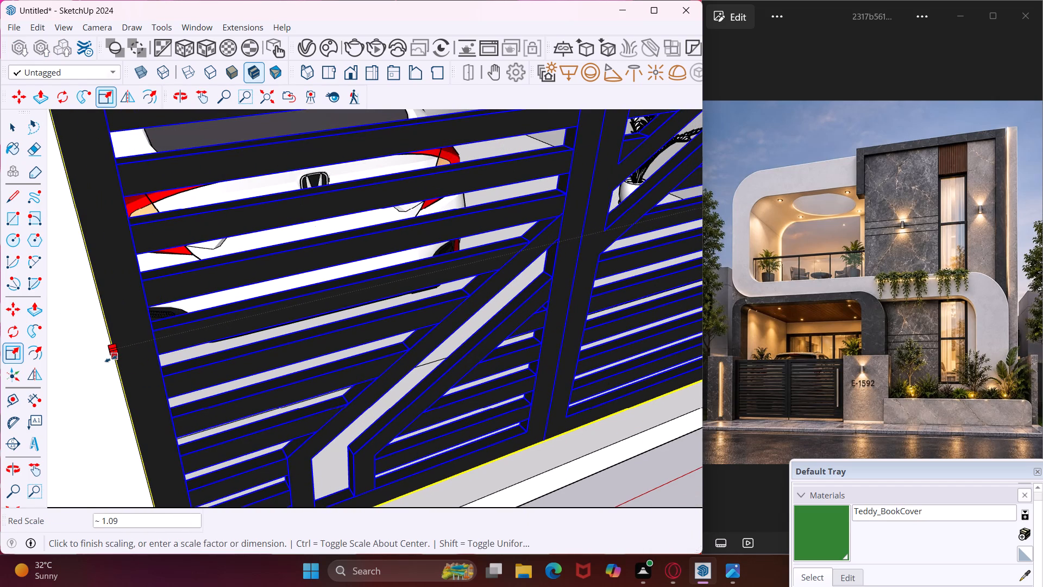
{"action": "left_click", "coordinate": [111, 359]}
Scale the gate's height along the blue axis by about 0.91 to match the top of the gate posts.
{"action": "middle_click_drag", "start_coordinate": [160, 317], "coordinate": [43, 365]}
{"action": "scroll", "coordinate": [58, 346], "scroll_direction": "down", "scroll_amount": 3}
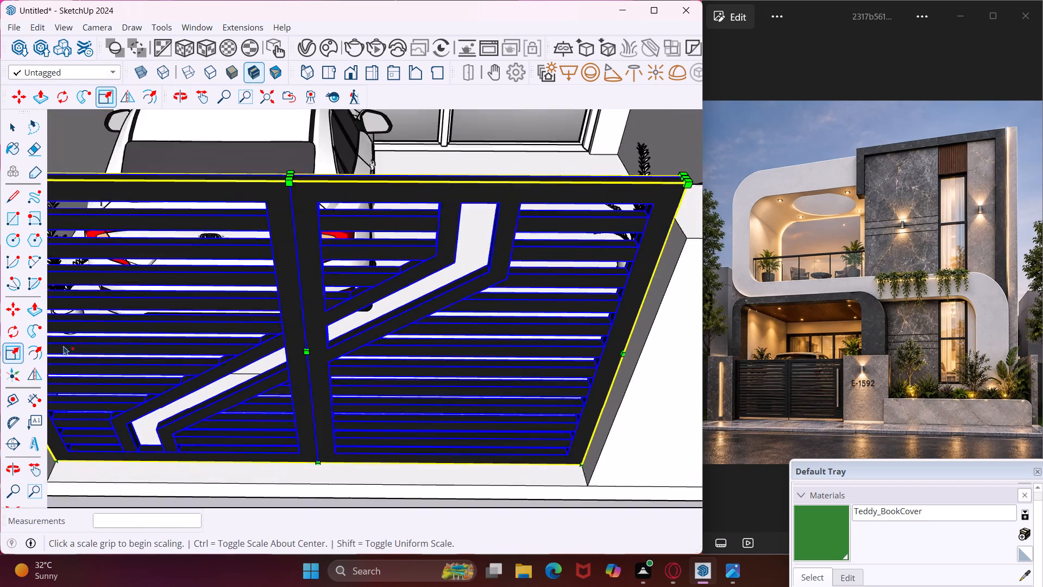
{"action": "scroll", "coordinate": [64, 346], "scroll_direction": "down", "scroll_amount": 5}
{"action": "middle_click_drag", "start_coordinate": [183, 267], "coordinate": [221, 260]}
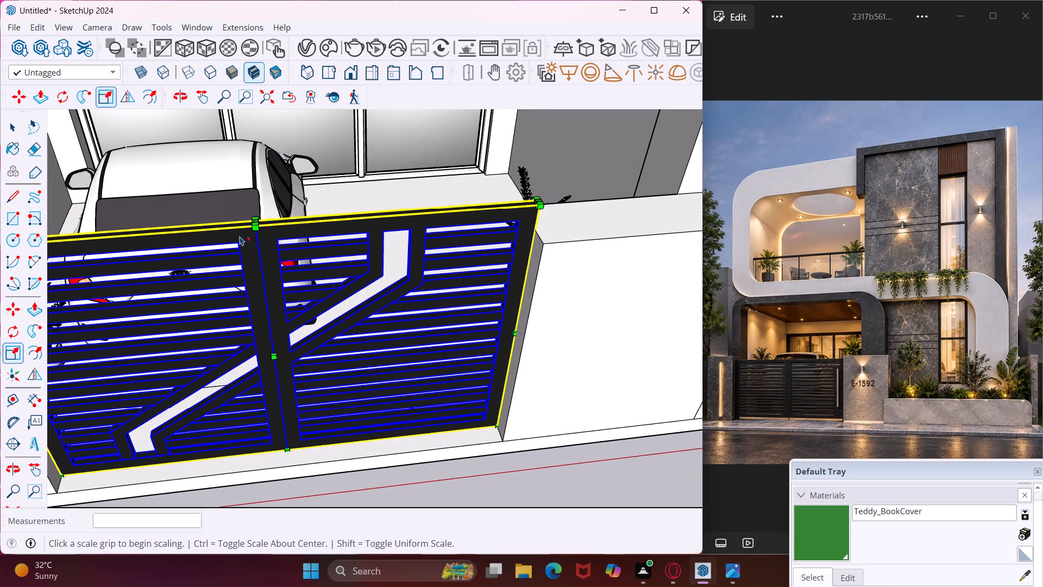
{"action": "scroll", "coordinate": [247, 226], "scroll_direction": "up", "scroll_amount": 7}
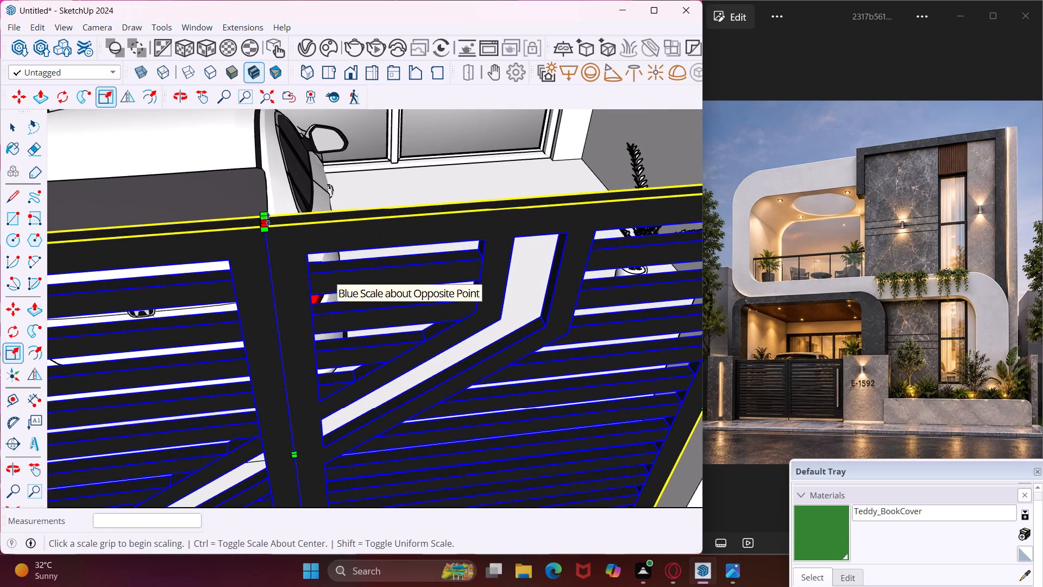
{"action": "left_click", "coordinate": [268, 219]}
{"action": "scroll", "coordinate": [344, 246], "scroll_direction": "down", "scroll_amount": 7}
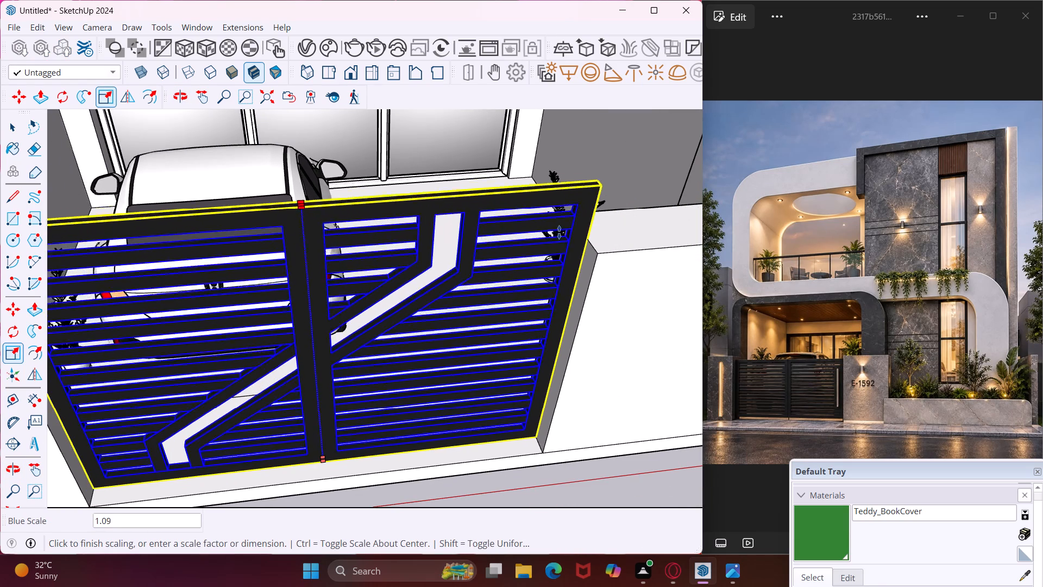
{"action": "left_click", "coordinate": [599, 253]}
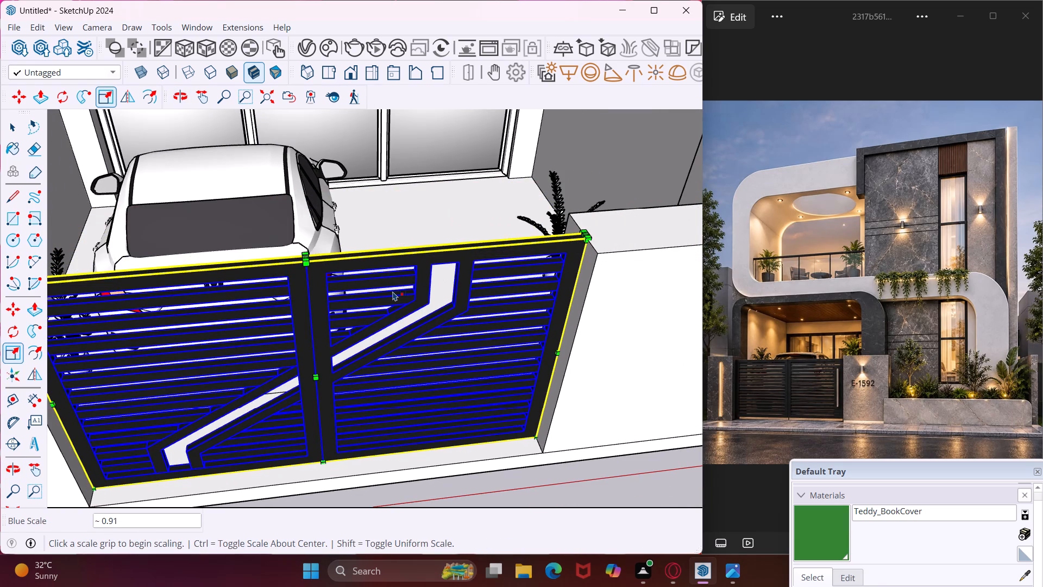
{"action": "key", "text": "Escape"}
{"action": "key", "text": "space"}
Examine the whole front facade with the fitted gate from several angles against the reference image.
{"action": "scroll", "coordinate": [387, 296], "scroll_direction": "down", "scroll_amount": 5}
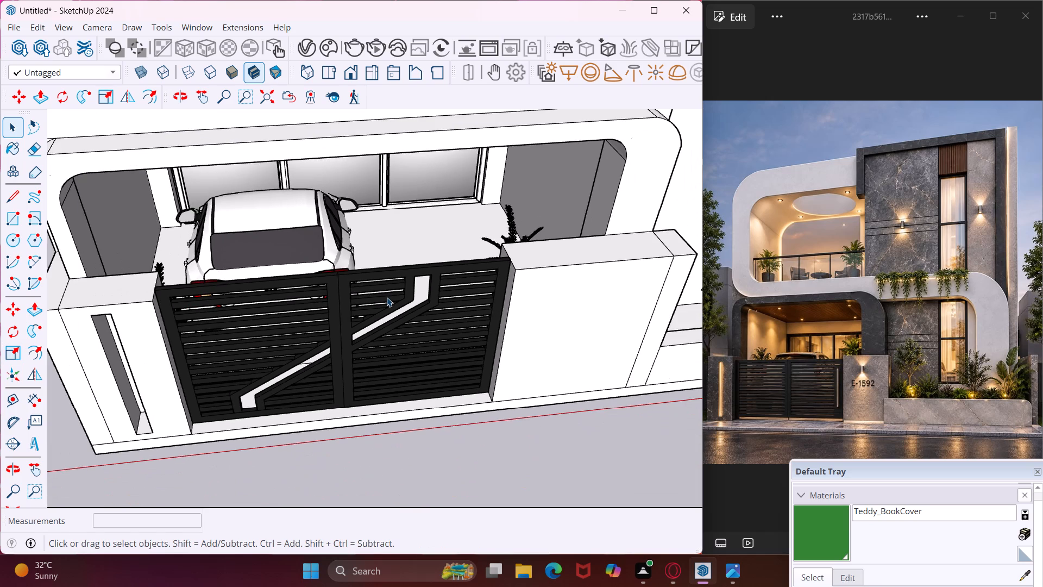
{"action": "middle_click_drag", "start_coordinate": [387, 297], "coordinate": [387, 164]}
{"action": "scroll", "coordinate": [348, 192], "scroll_direction": "down", "scroll_amount": 5}
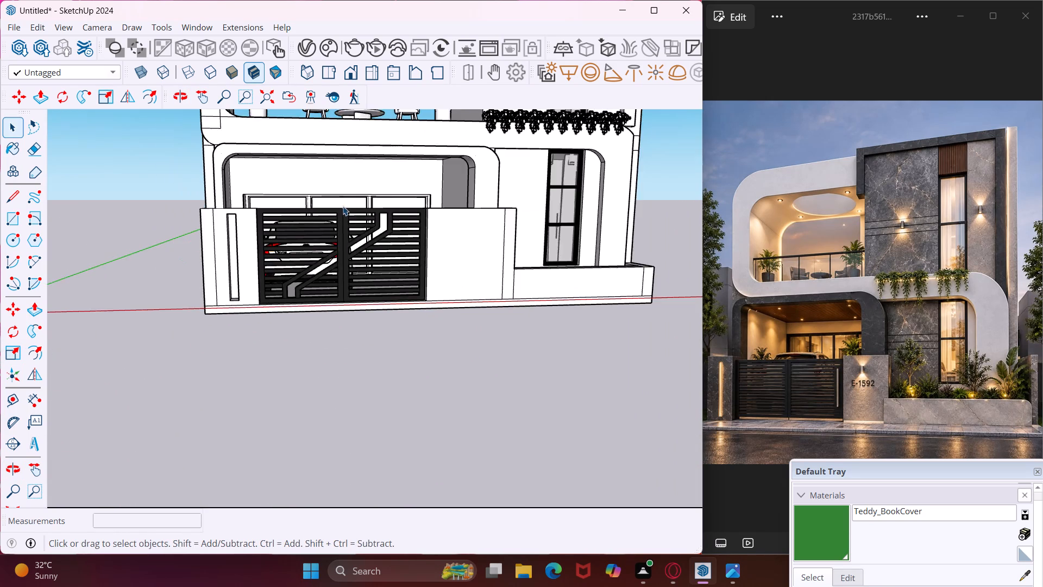
{"action": "scroll", "coordinate": [343, 206], "scroll_direction": "down", "scroll_amount": 3}
{"action": "middle_click_drag", "start_coordinate": [395, 216], "coordinate": [316, 274]}
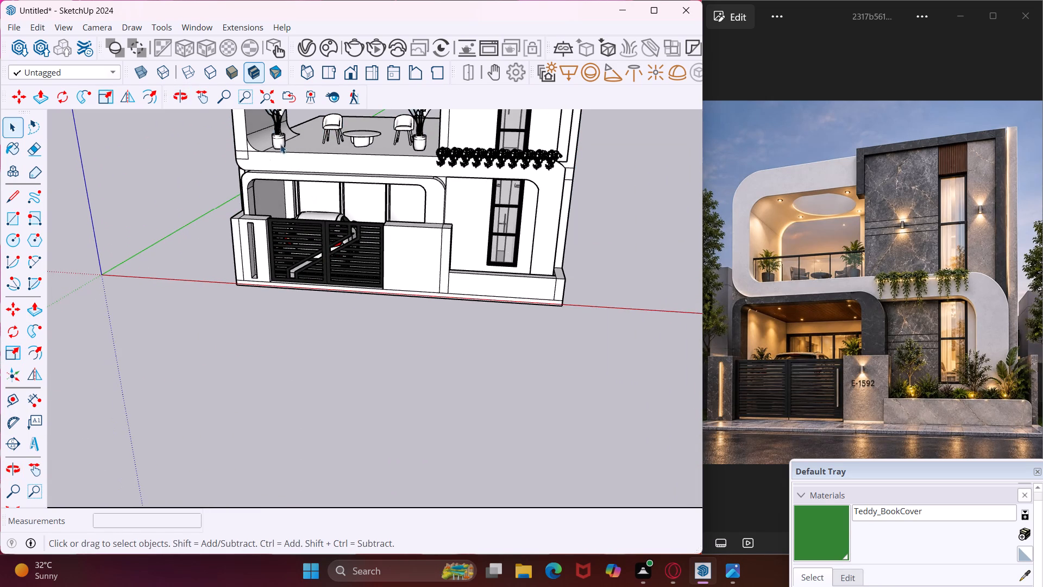
{"action": "left_click", "coordinate": [205, 101]}
{"action": "left_click_drag", "start_coordinate": [314, 200], "coordinate": [268, 336]}
{"action": "middle_click_drag", "start_coordinate": [329, 363], "coordinate": [465, 241]}
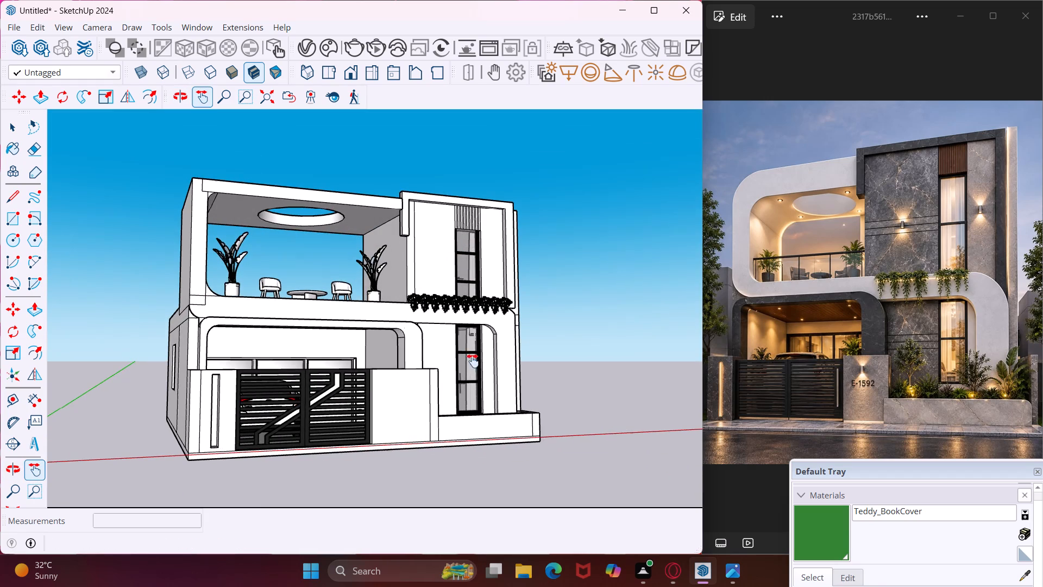
{"action": "scroll", "coordinate": [416, 403], "scroll_direction": "up", "scroll_amount": 1}
{"action": "key", "text": "Escape"}
{"action": "key", "text": "space"}
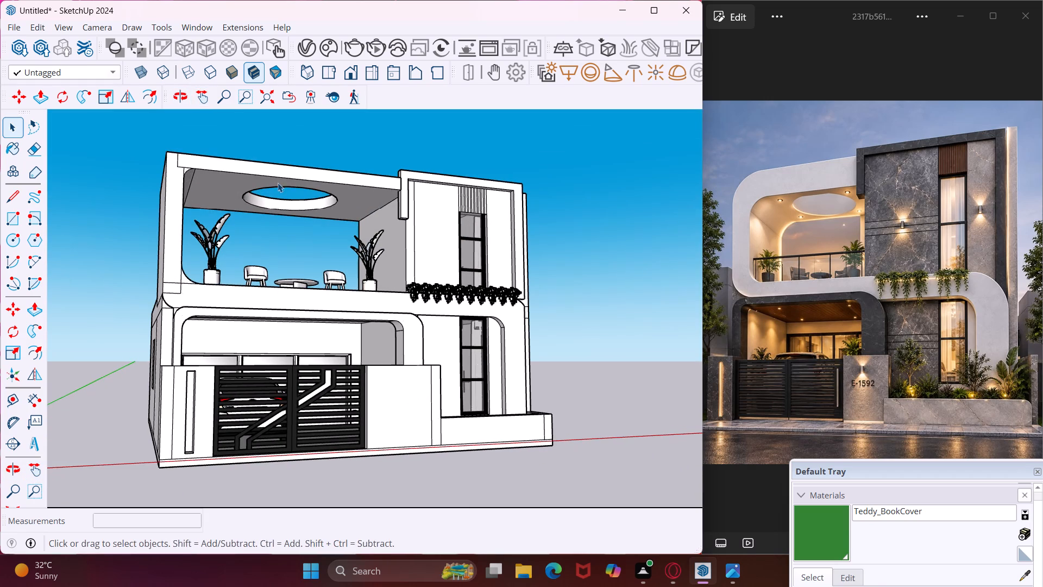
Search the 3D Warehouse for "wall light" models.
{"action": "left_click", "coordinate": [187, 27]}
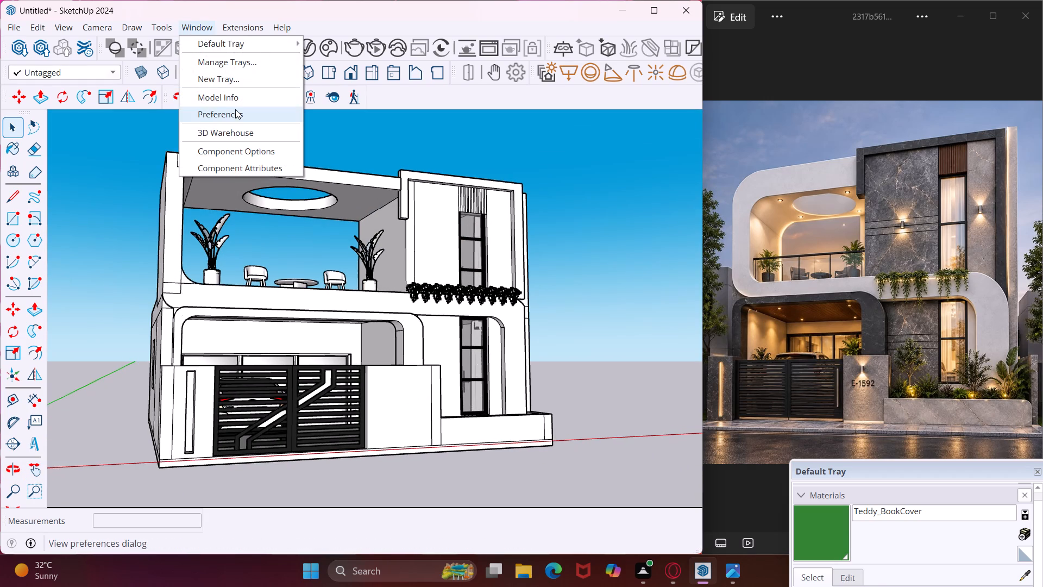
{"action": "left_click", "coordinate": [240, 128]}
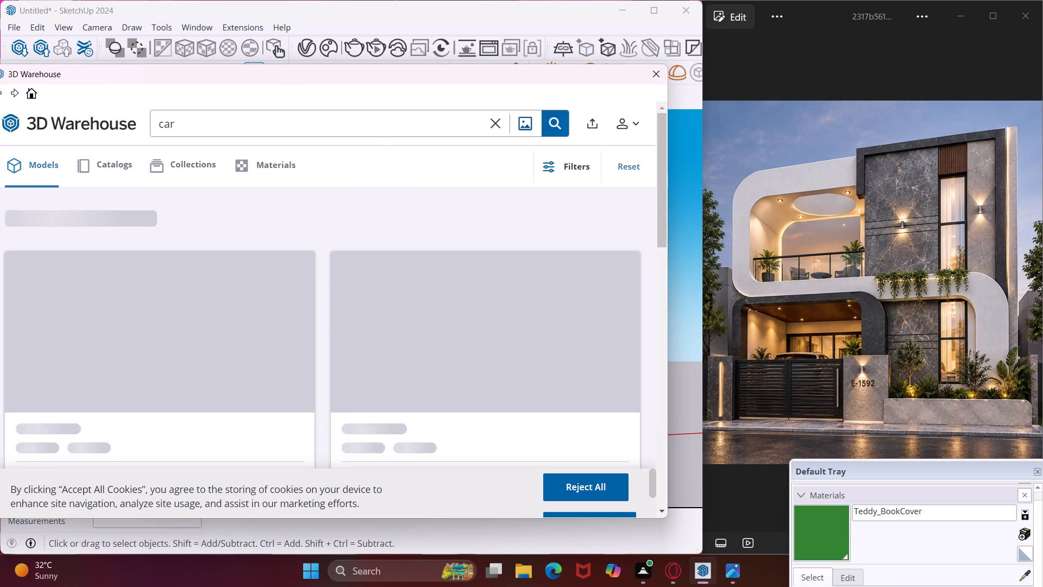
{"action": "left_click", "coordinate": [241, 133]}
{"action": "key", "text": "BackSpace"}
{"action": "key", "text": "BackSpace"}
{"action": "key", "text": "BackSpace"}
{"action": "key", "text": "BackSpace"}
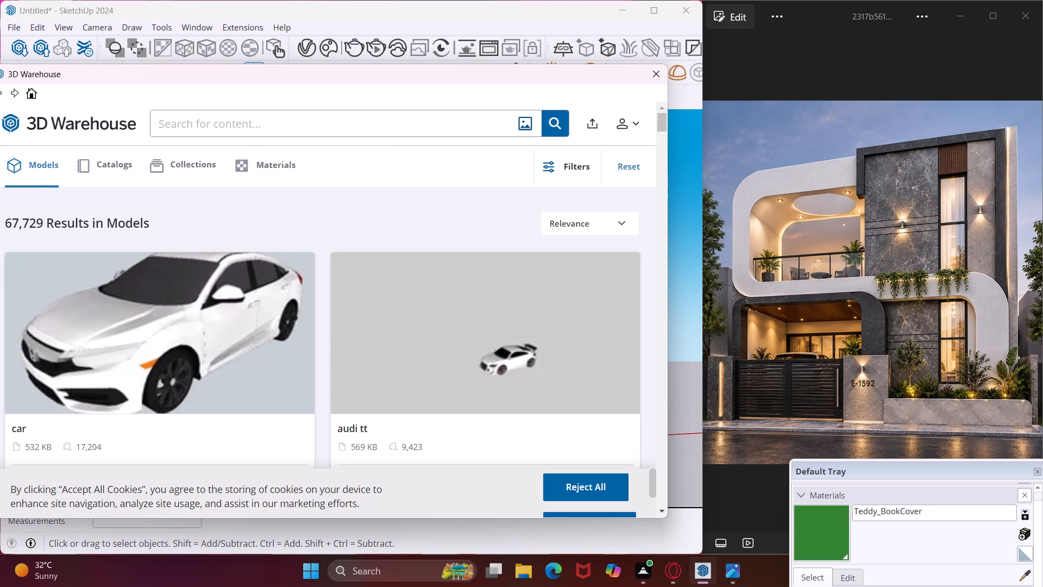
{"action": "key", "text": "w"}
{"action": "type", "text": "all"}
{"action": "key", "text": "space"}
{"action": "key", "text": "h"}
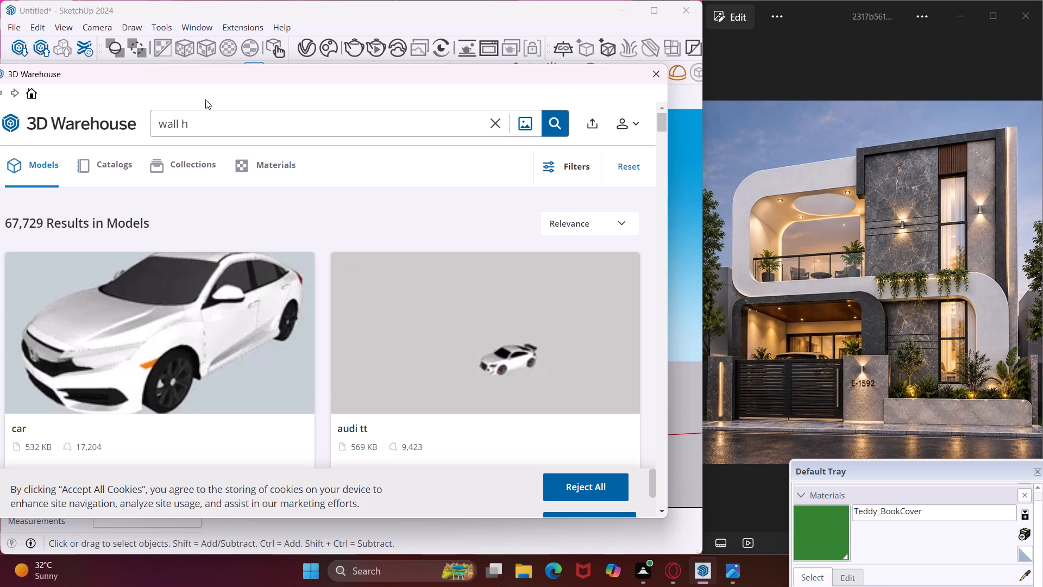
{"action": "key", "text": "BackSpace"}
{"action": "type", "text": "light"}
{"action": "key", "text": "Return"}
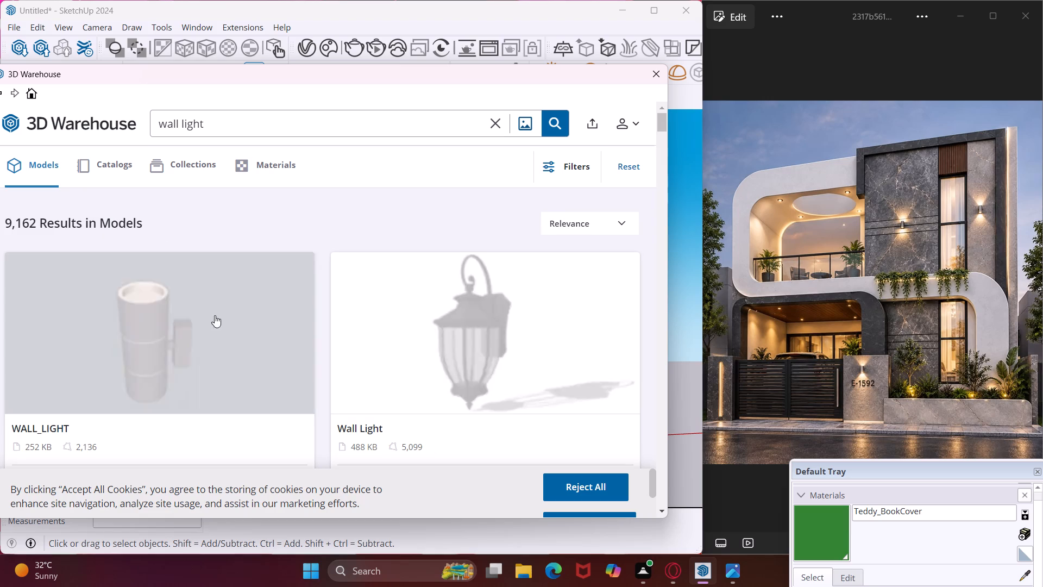
Load the black cylindrical wall light with a square mounting plate into the model and place it on the second gate post's front face.
{"action": "scroll", "coordinate": [196, 300], "scroll_direction": "down", "scroll_amount": 2}
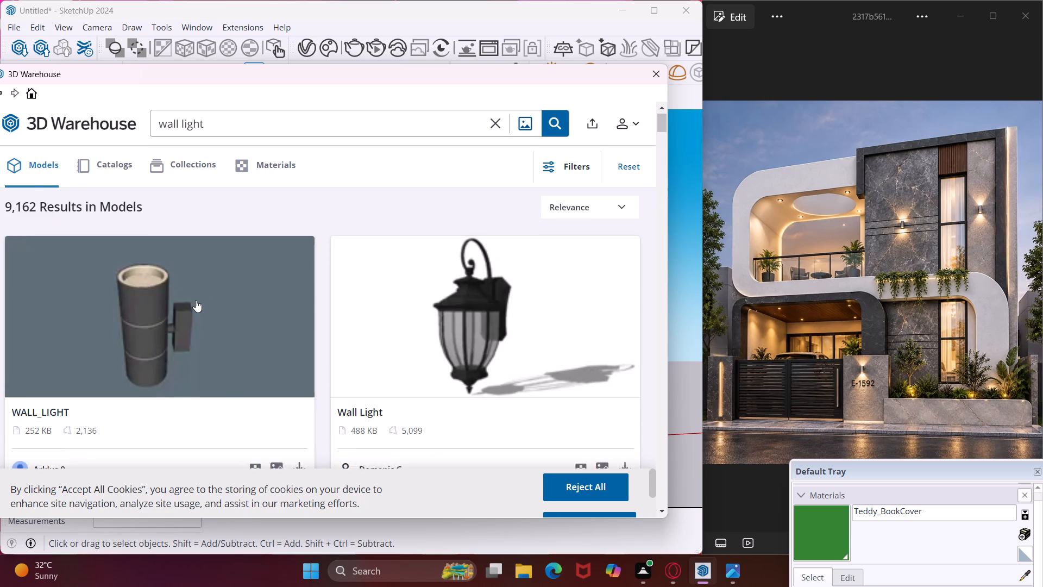
{"action": "scroll", "coordinate": [196, 300], "scroll_direction": "down", "scroll_amount": 6}
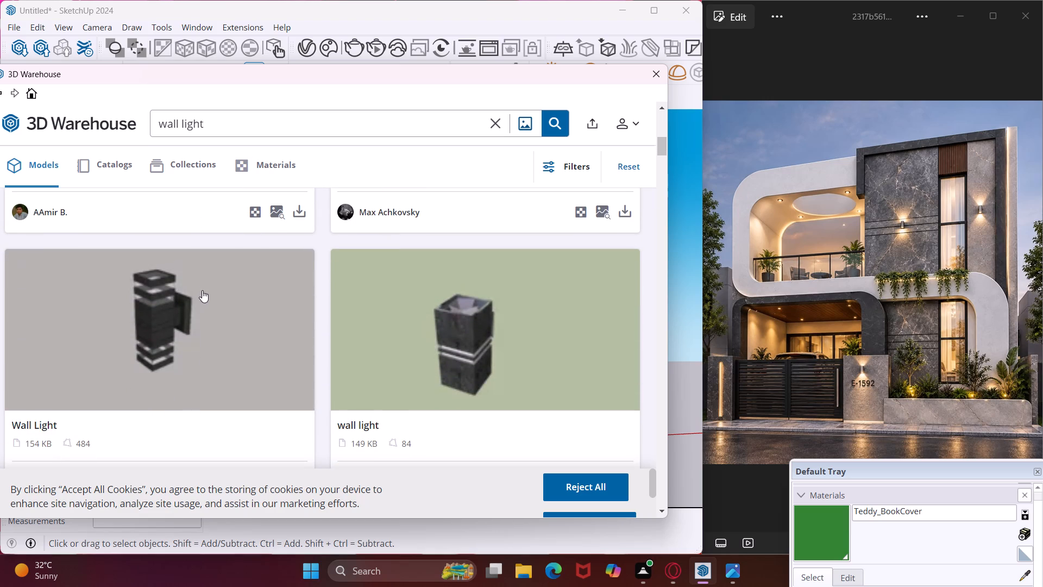
{"action": "scroll", "coordinate": [202, 281], "scroll_direction": "up", "scroll_amount": 4}
{"action": "scroll", "coordinate": [248, 333], "scroll_direction": "down", "scroll_amount": 1}
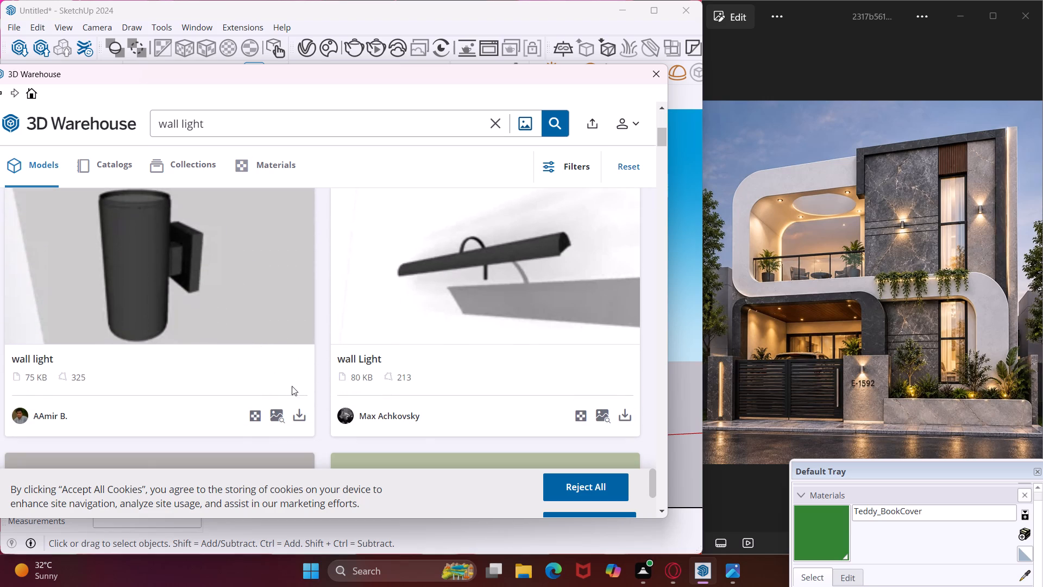
{"action": "left_click", "coordinate": [300, 411]}
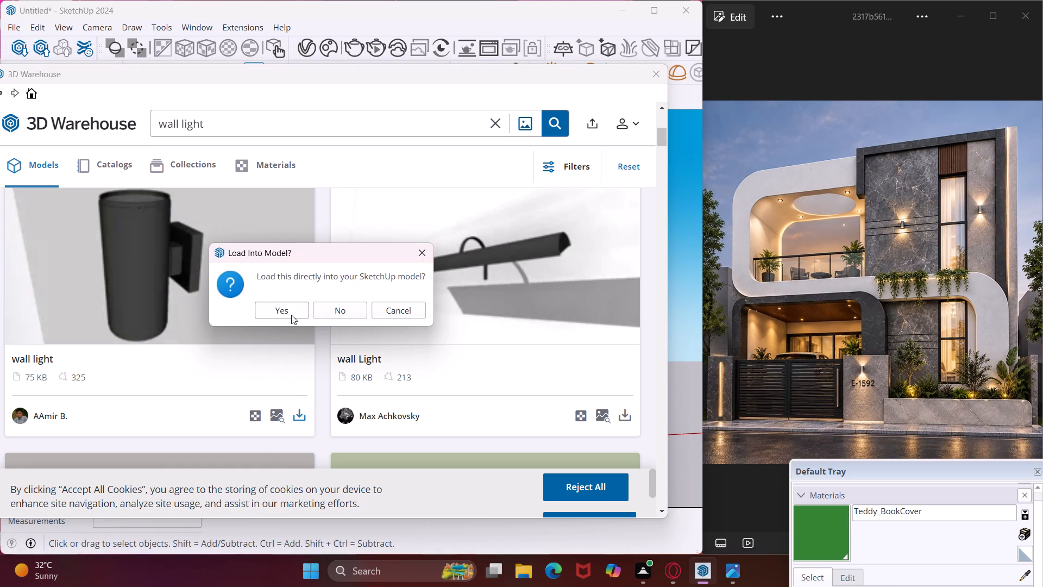
{"action": "left_click", "coordinate": [291, 315]}
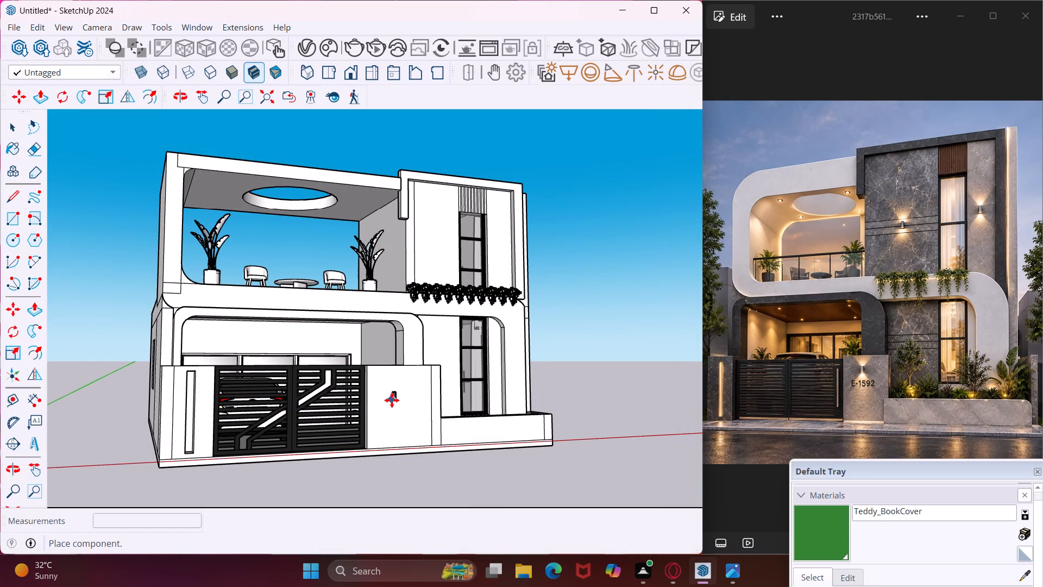
{"action": "scroll", "coordinate": [392, 400], "scroll_direction": "up", "scroll_amount": 9}
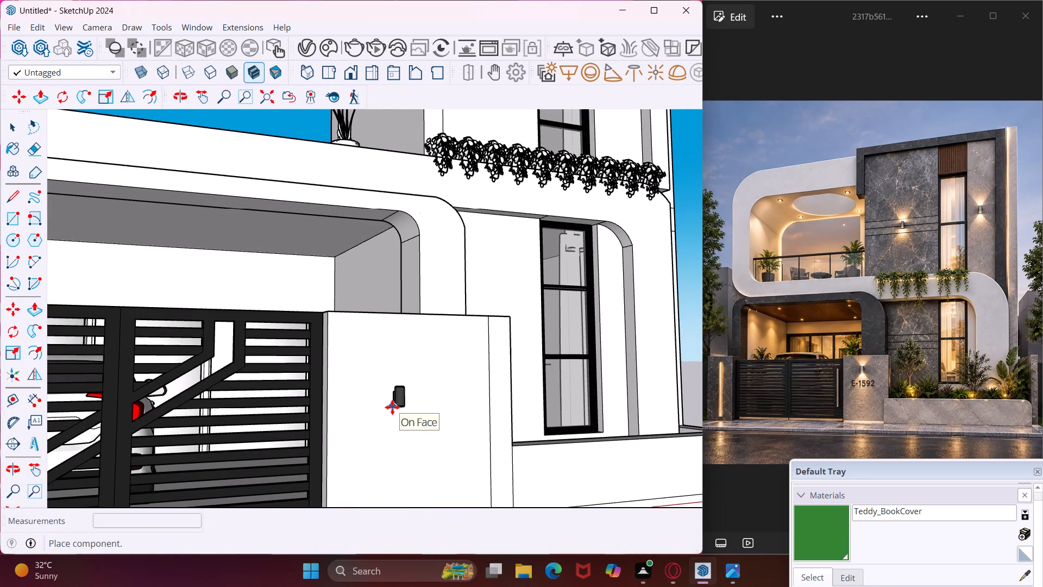
{"action": "left_click", "coordinate": [397, 389]}
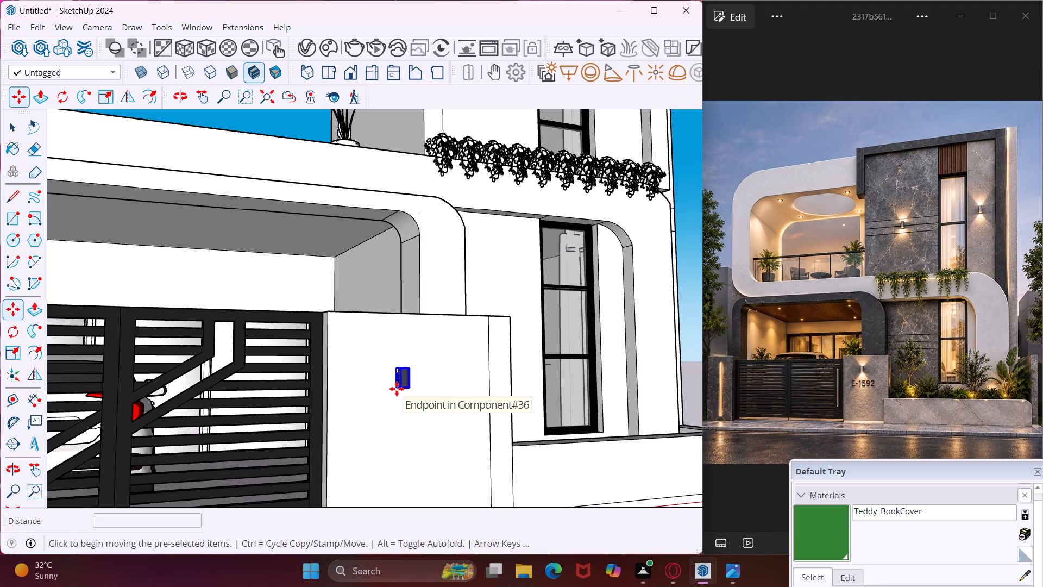
{"action": "key", "text": "Escape"}
{"action": "key", "text": "space"}
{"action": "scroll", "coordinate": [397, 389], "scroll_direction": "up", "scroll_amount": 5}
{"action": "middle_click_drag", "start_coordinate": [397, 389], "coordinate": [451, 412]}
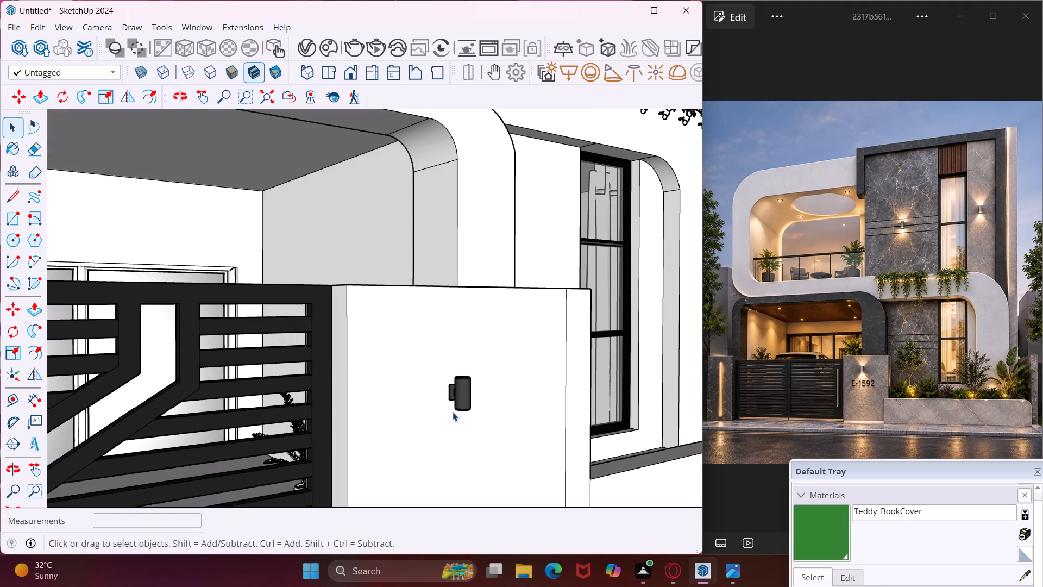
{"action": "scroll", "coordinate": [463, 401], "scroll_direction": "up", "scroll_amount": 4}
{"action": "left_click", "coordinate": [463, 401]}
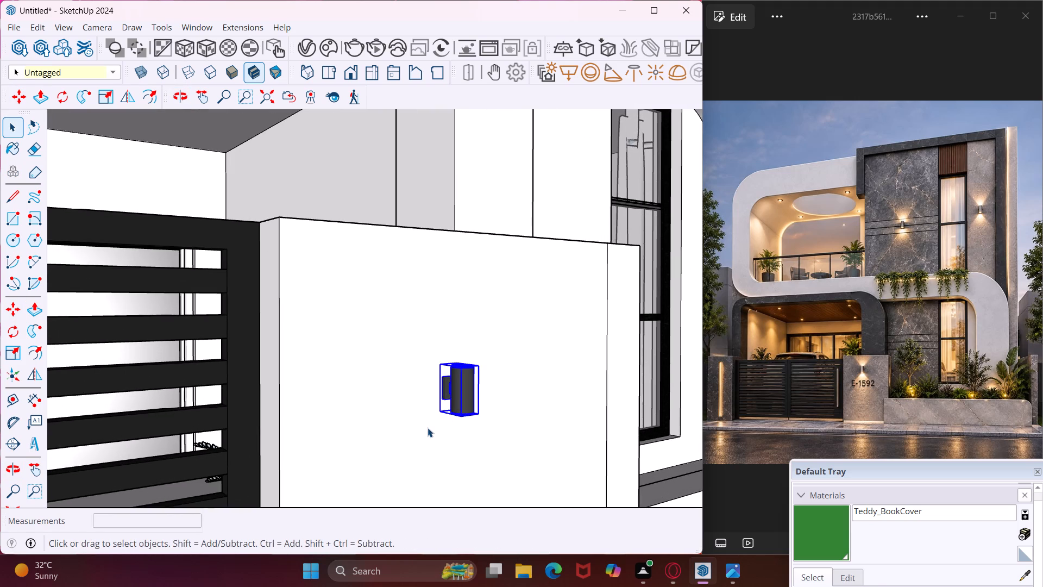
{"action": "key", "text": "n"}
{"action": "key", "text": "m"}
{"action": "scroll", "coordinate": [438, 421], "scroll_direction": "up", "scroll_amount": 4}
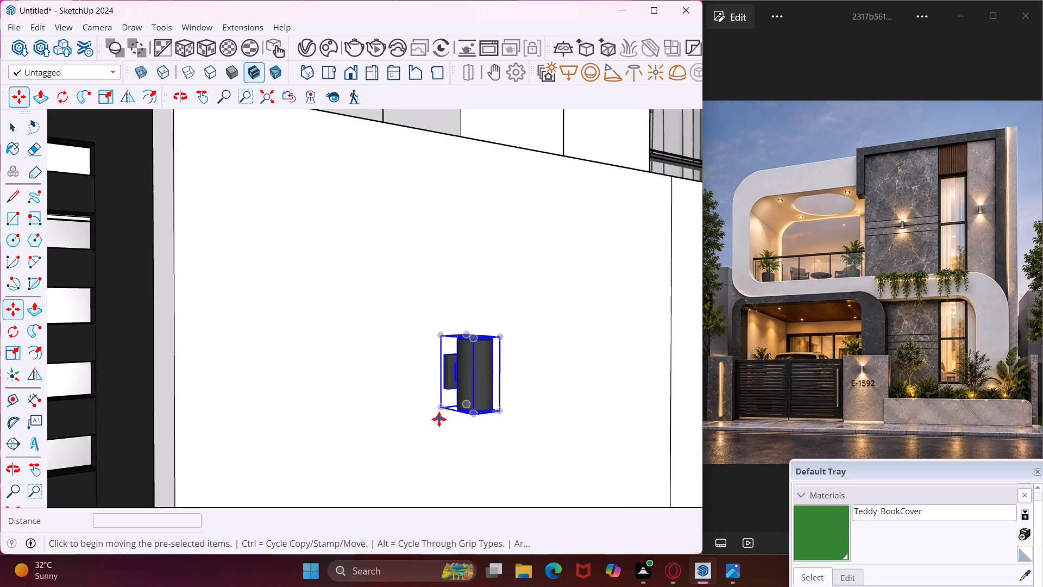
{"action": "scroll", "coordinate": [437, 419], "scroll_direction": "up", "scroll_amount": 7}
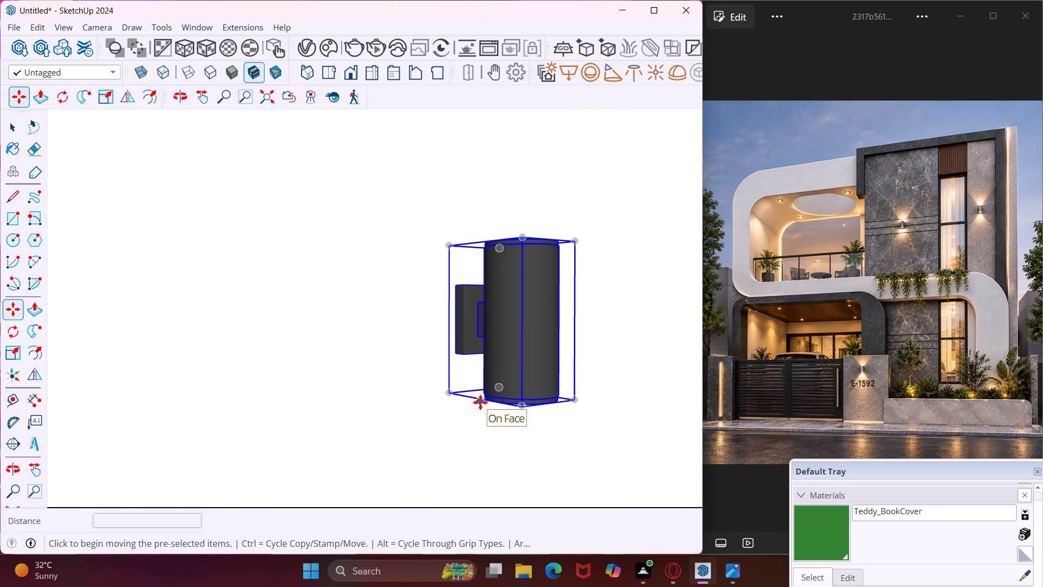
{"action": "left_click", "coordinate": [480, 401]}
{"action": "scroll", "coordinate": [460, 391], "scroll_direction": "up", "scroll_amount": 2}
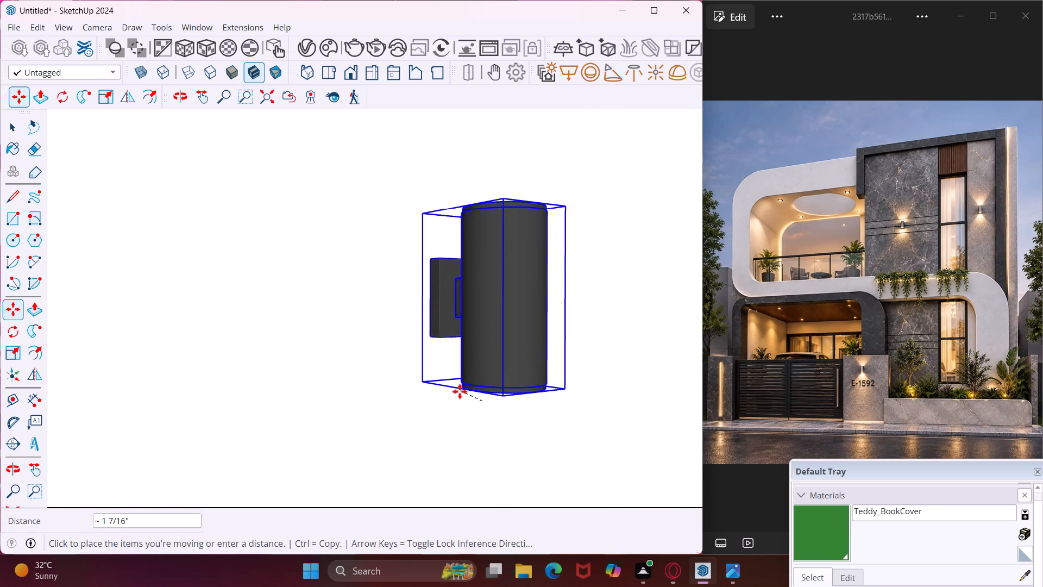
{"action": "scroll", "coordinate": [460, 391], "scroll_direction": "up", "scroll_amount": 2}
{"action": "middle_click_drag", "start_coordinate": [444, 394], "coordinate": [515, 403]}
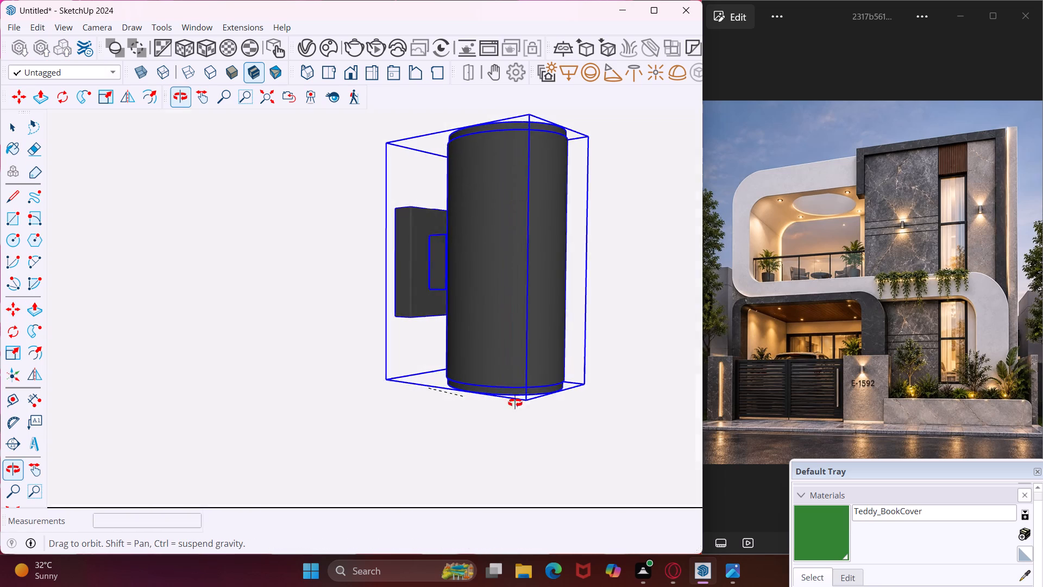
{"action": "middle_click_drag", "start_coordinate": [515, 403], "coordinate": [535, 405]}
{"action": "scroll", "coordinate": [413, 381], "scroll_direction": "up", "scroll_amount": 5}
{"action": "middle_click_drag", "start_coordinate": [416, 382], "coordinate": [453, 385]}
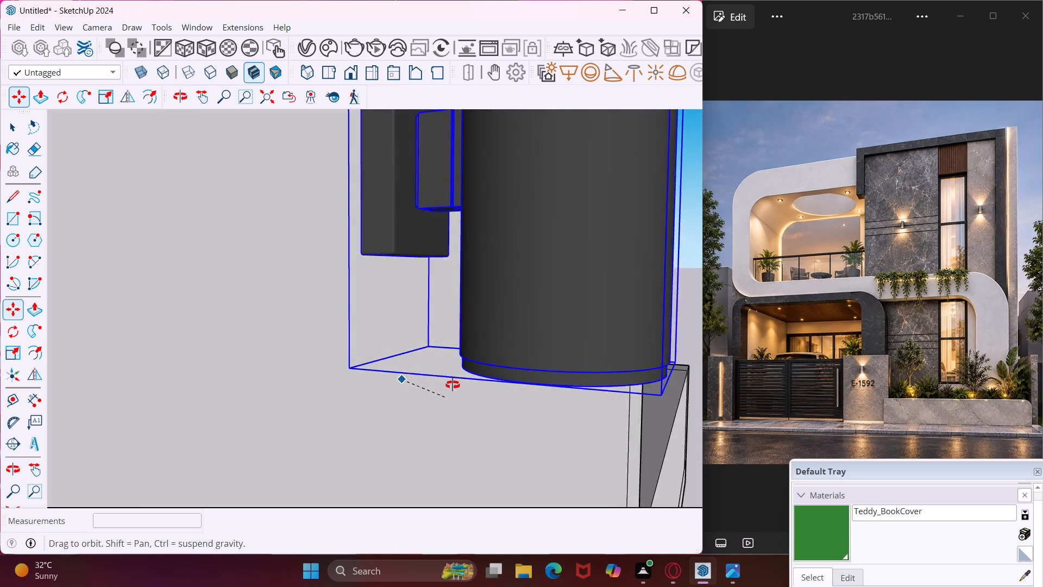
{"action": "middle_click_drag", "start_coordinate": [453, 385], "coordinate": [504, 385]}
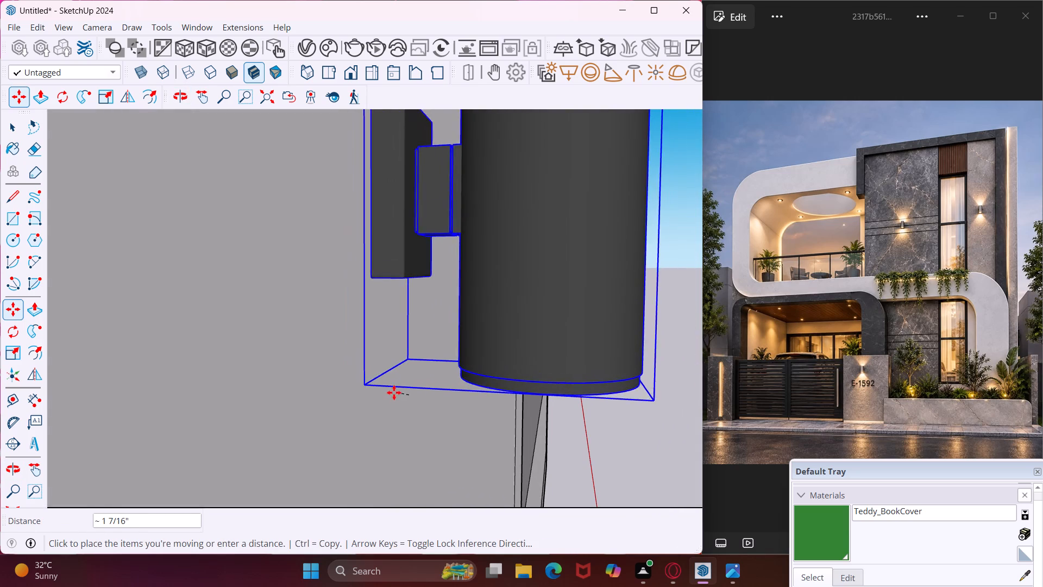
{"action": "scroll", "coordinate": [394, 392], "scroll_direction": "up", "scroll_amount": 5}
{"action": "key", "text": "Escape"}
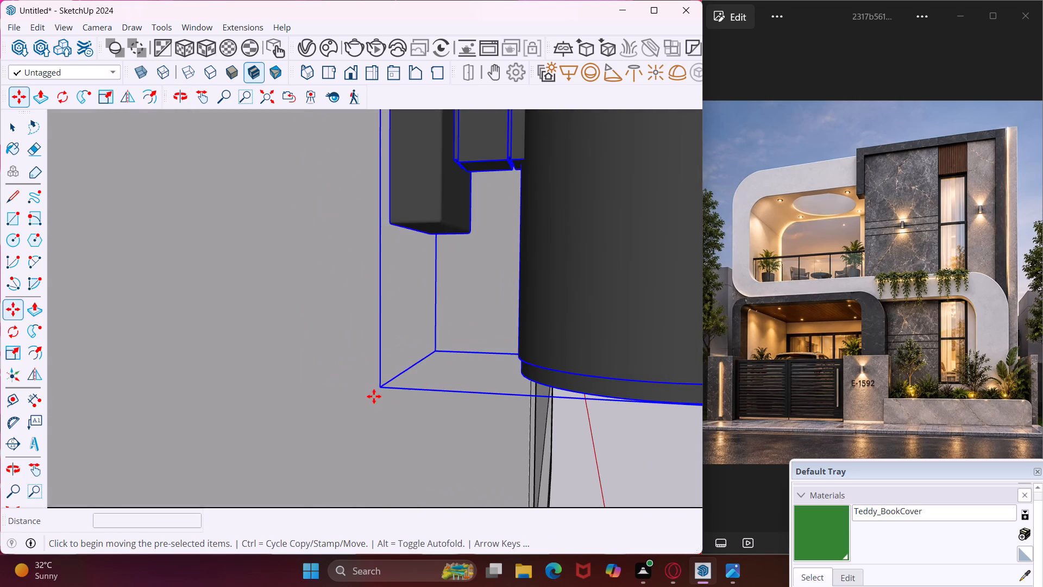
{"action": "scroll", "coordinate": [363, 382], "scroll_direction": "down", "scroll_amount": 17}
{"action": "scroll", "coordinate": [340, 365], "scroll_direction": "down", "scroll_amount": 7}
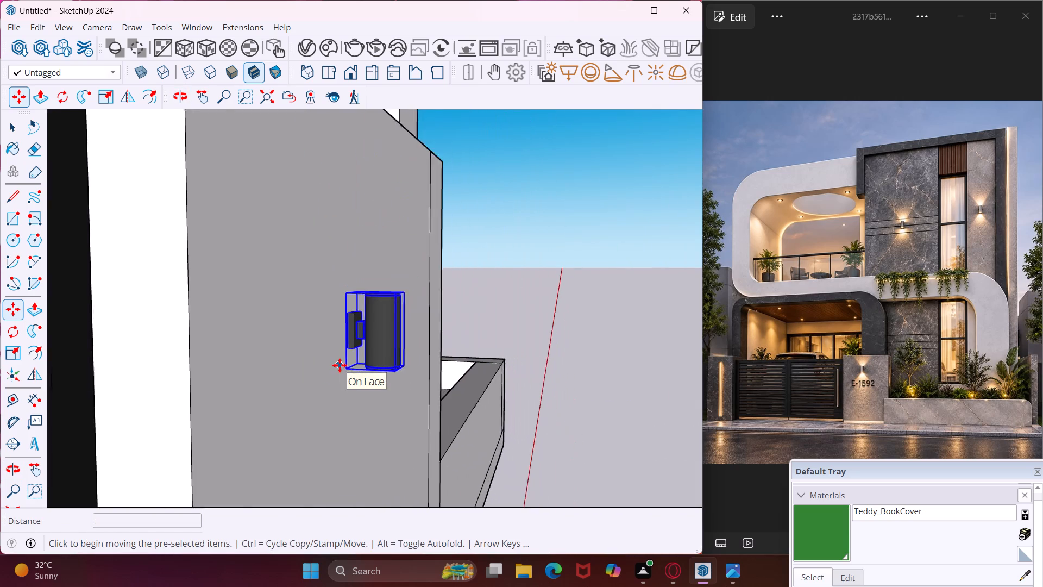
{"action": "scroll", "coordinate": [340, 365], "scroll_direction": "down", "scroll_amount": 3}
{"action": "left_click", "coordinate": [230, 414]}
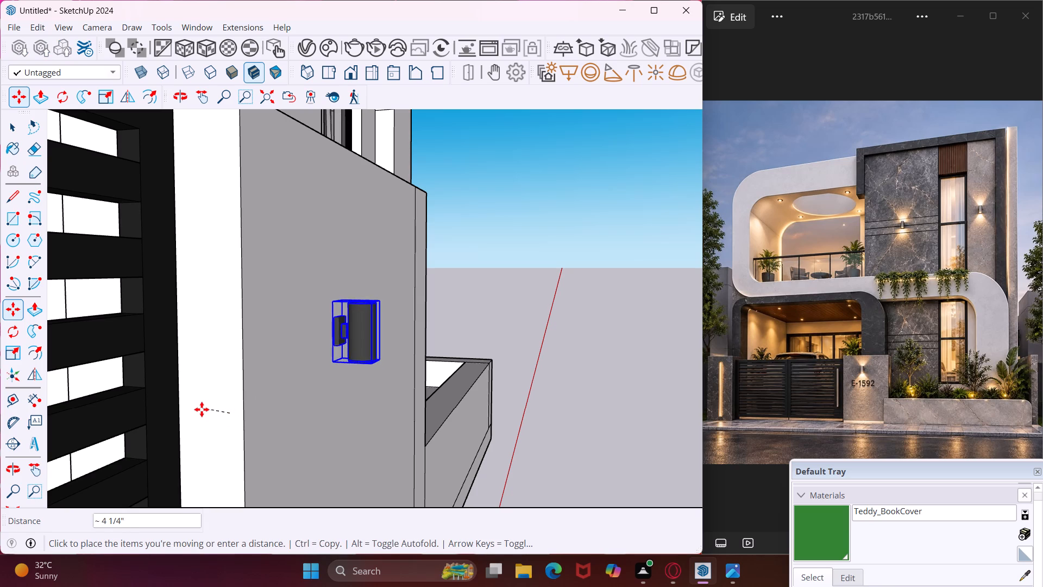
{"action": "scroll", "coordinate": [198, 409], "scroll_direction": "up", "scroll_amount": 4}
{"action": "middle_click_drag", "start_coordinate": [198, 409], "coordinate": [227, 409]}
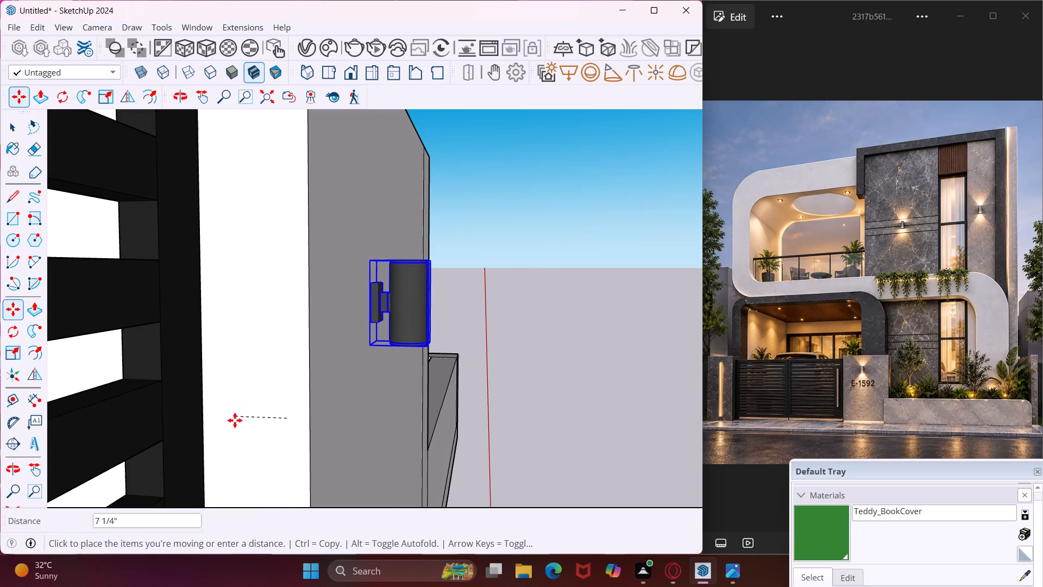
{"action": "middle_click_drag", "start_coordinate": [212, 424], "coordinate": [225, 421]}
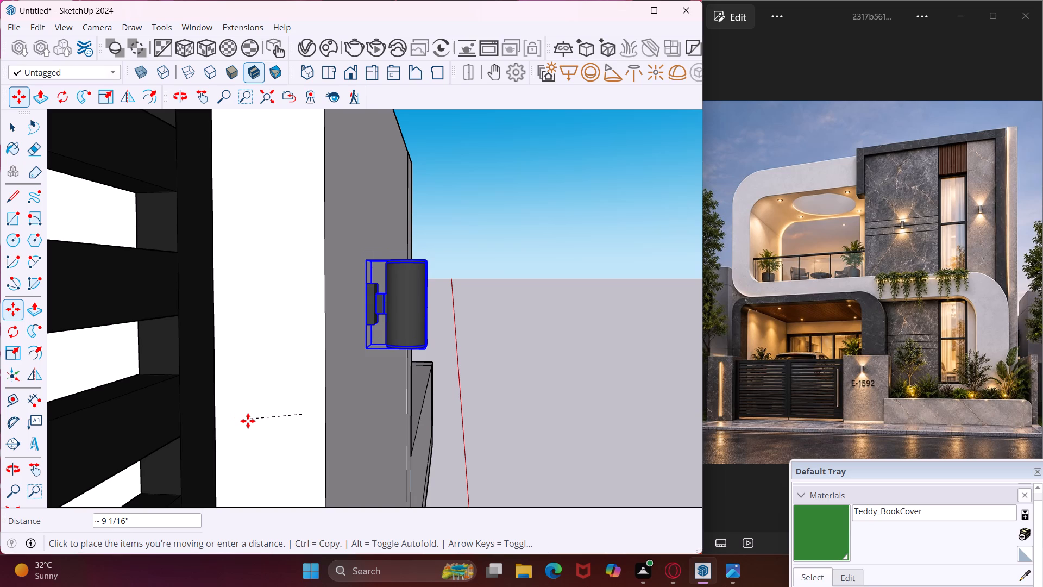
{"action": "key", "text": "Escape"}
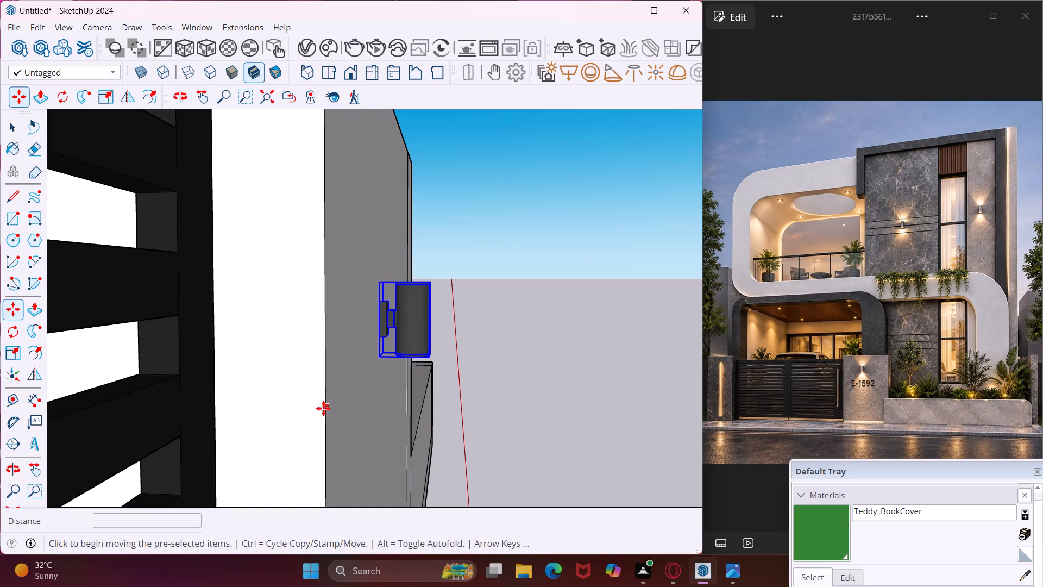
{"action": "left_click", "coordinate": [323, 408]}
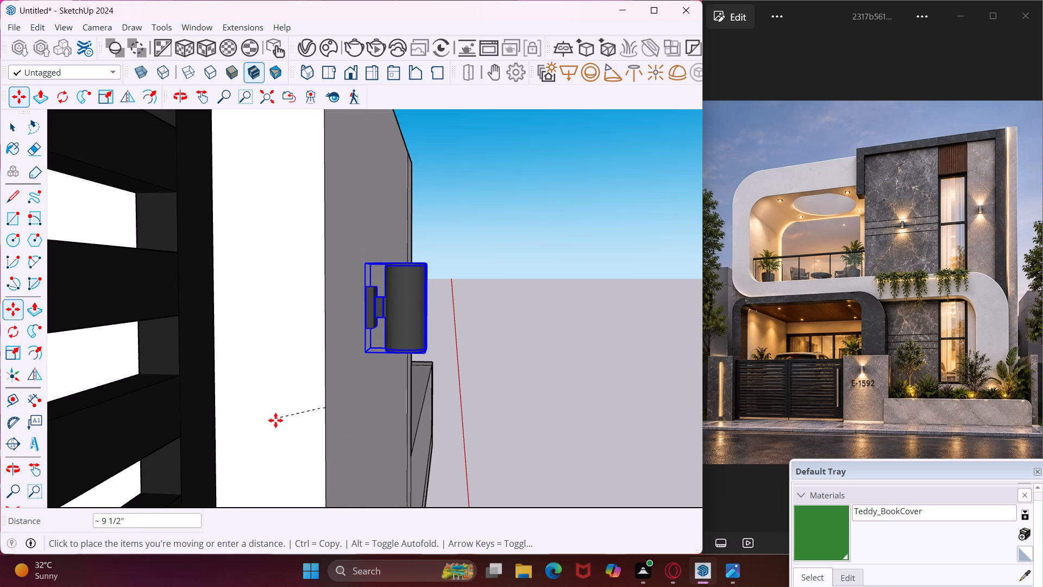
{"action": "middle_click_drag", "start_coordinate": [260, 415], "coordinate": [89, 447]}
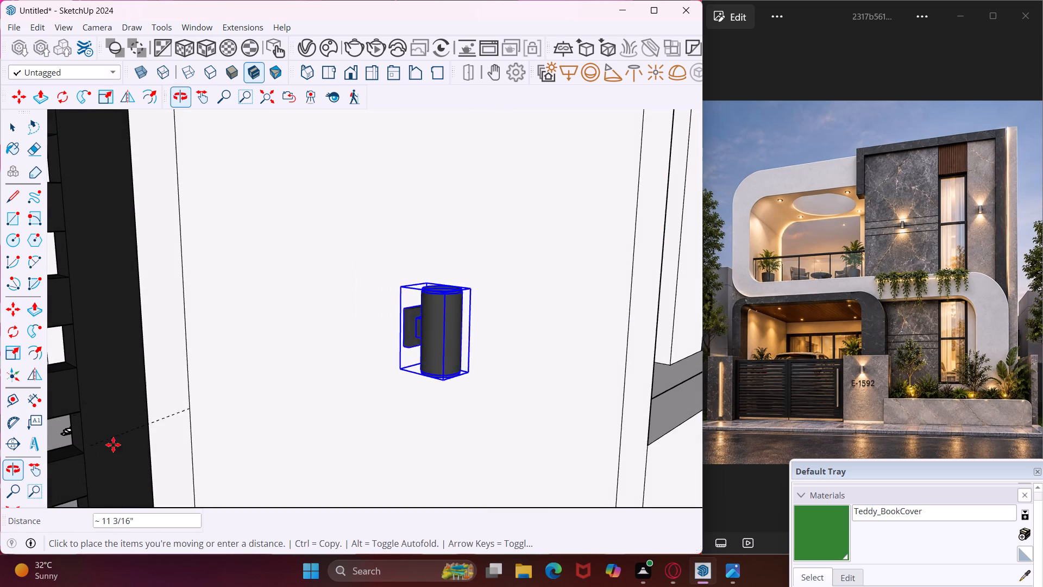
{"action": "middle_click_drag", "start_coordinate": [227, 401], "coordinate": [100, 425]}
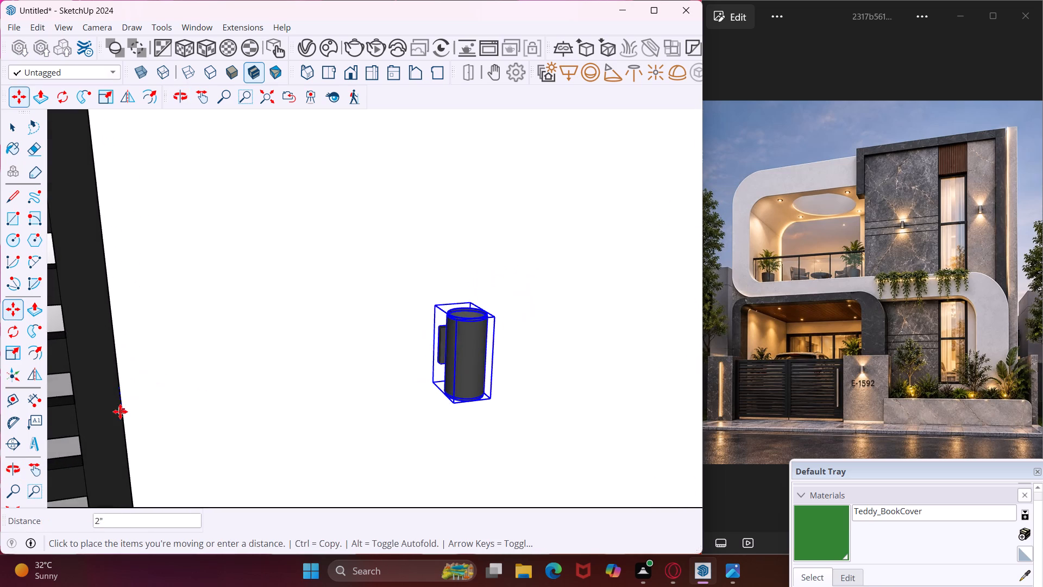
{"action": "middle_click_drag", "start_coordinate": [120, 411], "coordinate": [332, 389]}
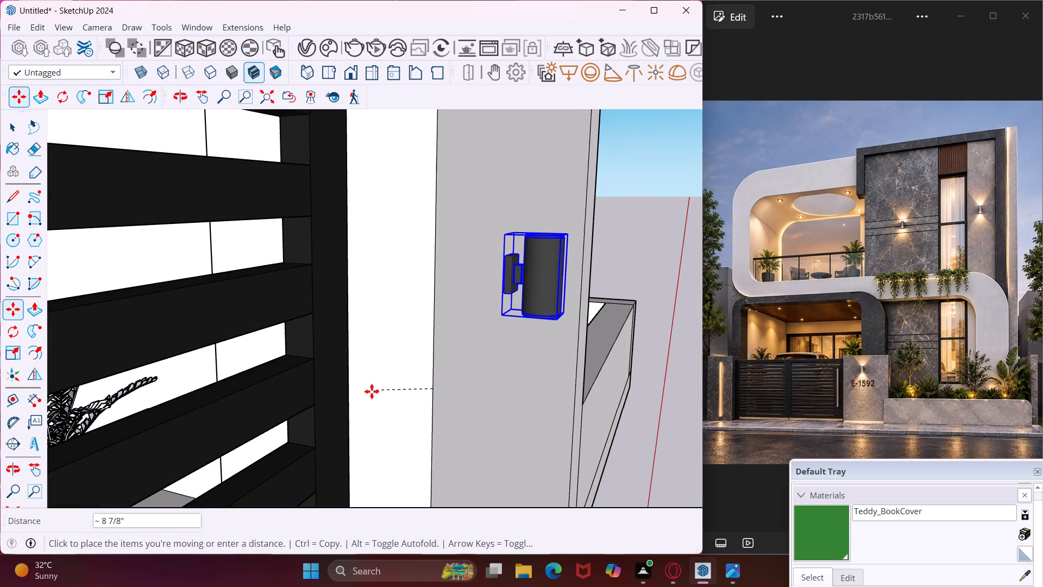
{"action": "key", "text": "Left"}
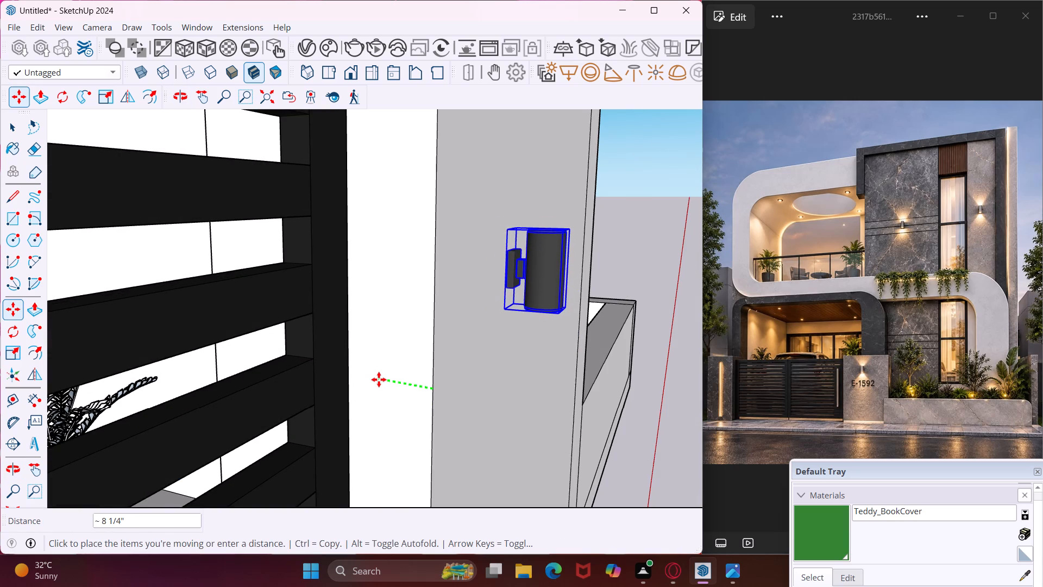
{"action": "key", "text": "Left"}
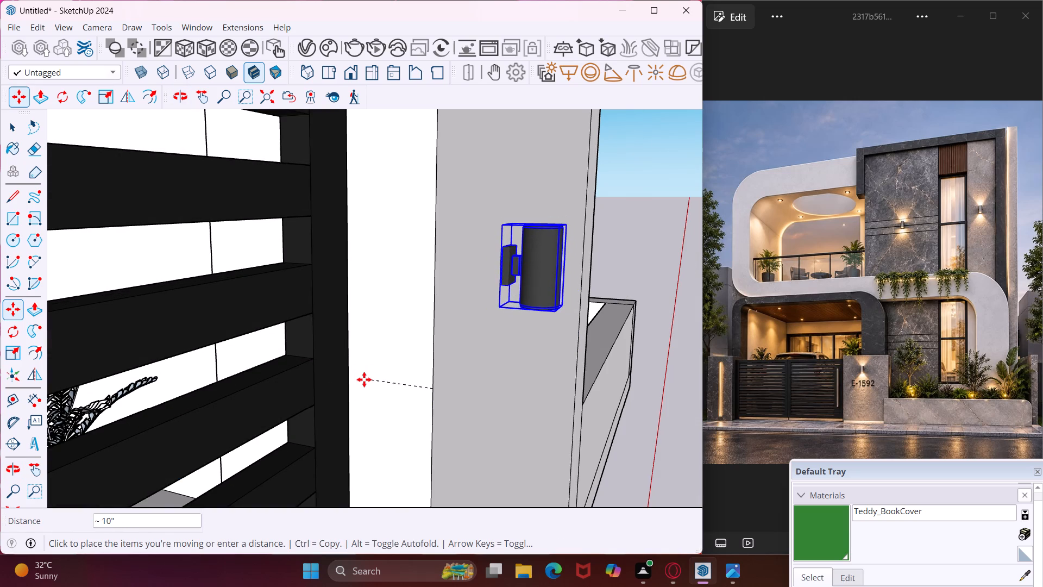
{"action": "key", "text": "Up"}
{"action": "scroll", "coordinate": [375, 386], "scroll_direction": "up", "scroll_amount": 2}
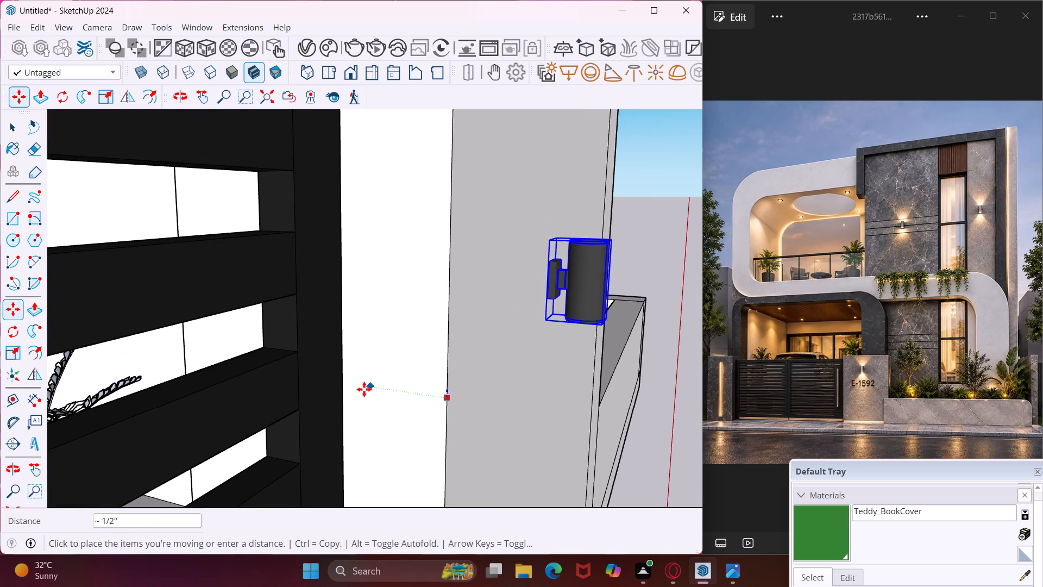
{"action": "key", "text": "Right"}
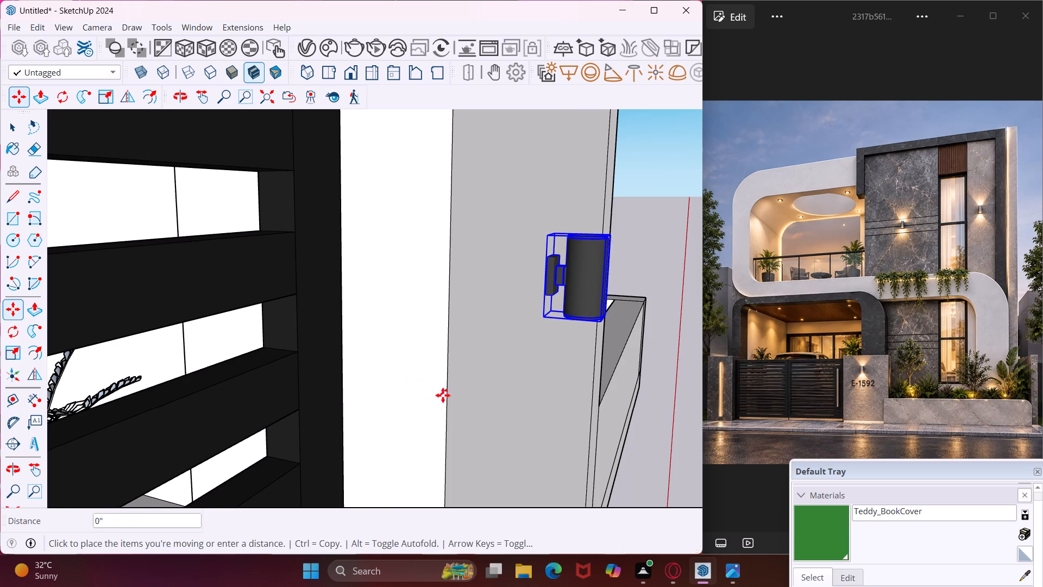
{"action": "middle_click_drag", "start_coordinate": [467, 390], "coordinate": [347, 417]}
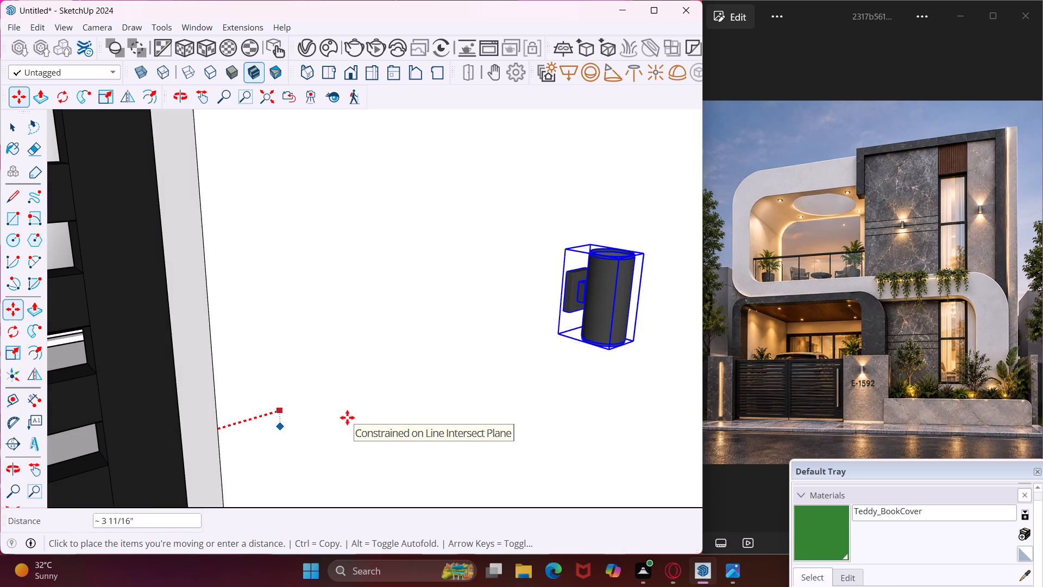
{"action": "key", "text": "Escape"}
Move the cylindrical wall light across the gate post's front face, away from the planter side toward the middle of the post.
{"action": "key", "text": "space"}
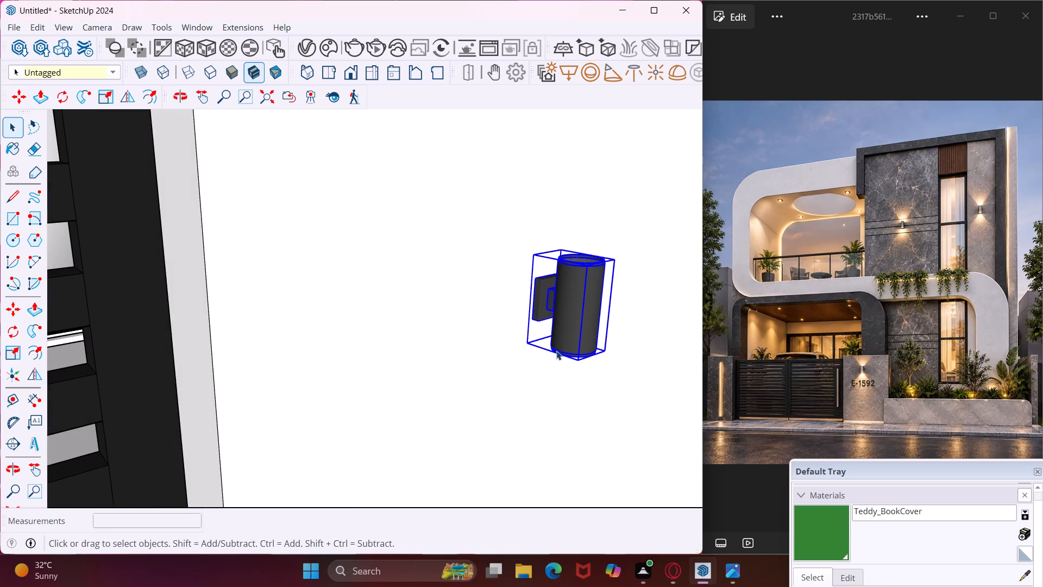
{"action": "left_click", "coordinate": [563, 351]}
{"action": "key", "text": "m"}
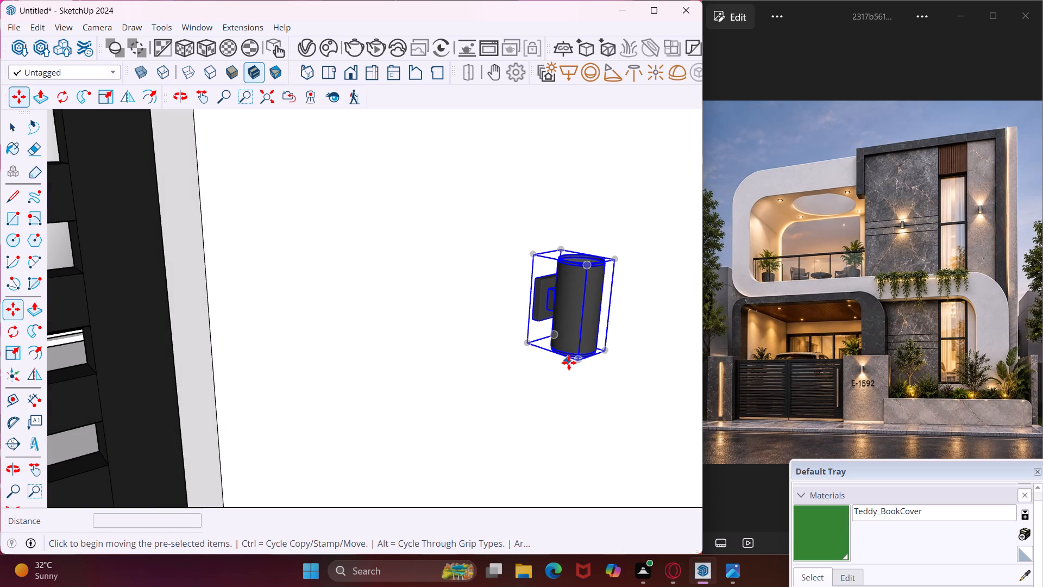
{"action": "scroll", "coordinate": [569, 363], "scroll_direction": "up", "scroll_amount": 5}
{"action": "left_click", "coordinate": [585, 359]}
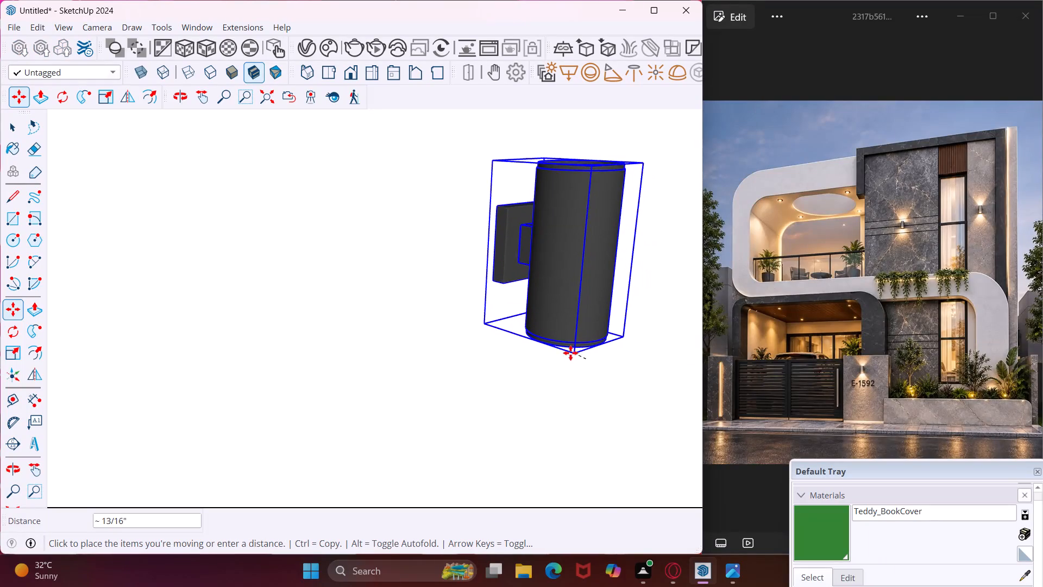
{"action": "middle_click_drag", "start_coordinate": [551, 348], "coordinate": [634, 355]}
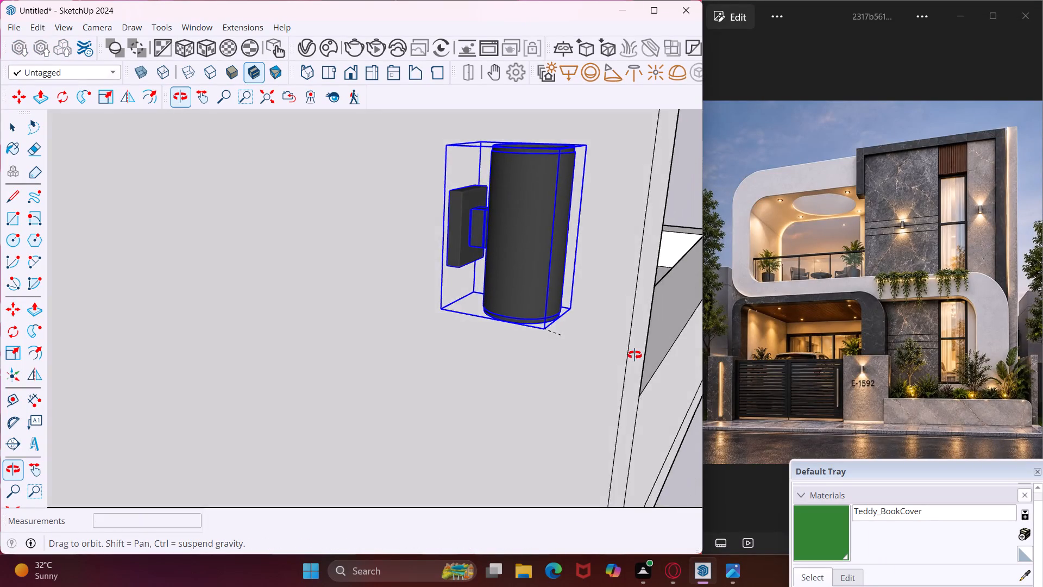
{"action": "middle_click_drag", "start_coordinate": [634, 355], "coordinate": [702, 358]}
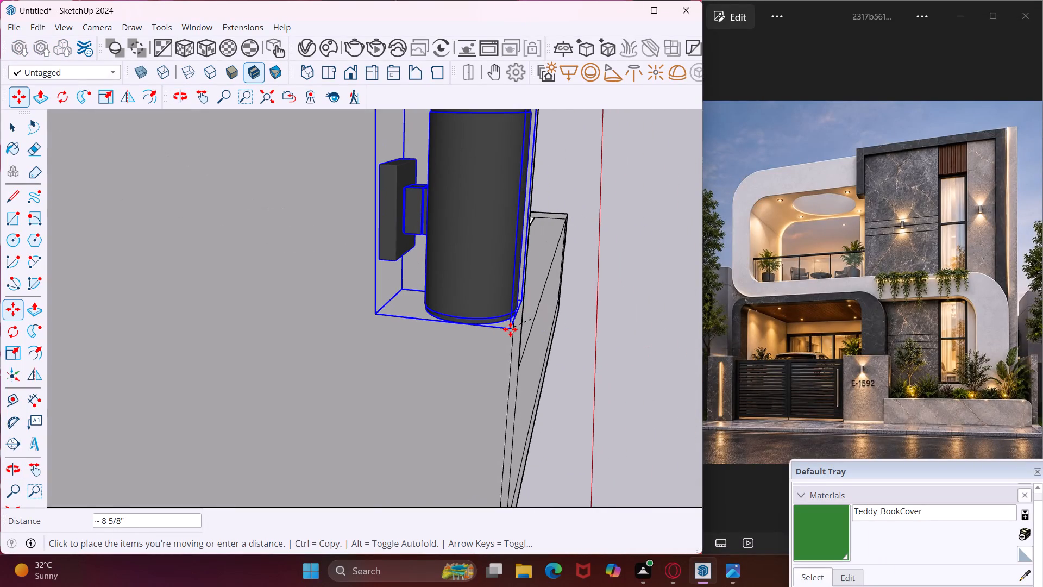
{"action": "middle_click_drag", "start_coordinate": [510, 329], "coordinate": [373, 360]}
{"action": "scroll", "coordinate": [373, 360], "scroll_direction": "down", "scroll_amount": 9}
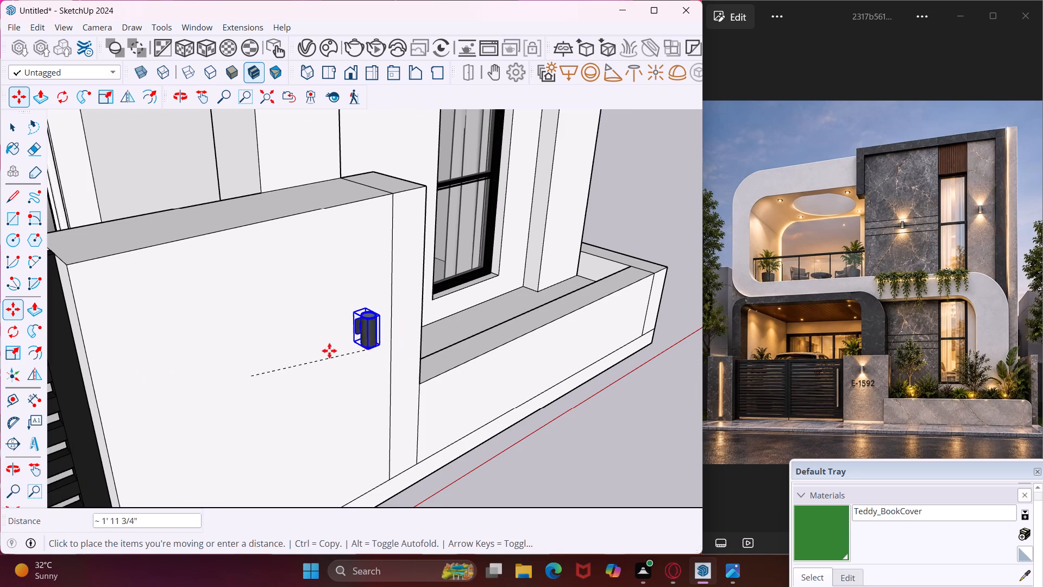
{"action": "left_click", "coordinate": [262, 355]}
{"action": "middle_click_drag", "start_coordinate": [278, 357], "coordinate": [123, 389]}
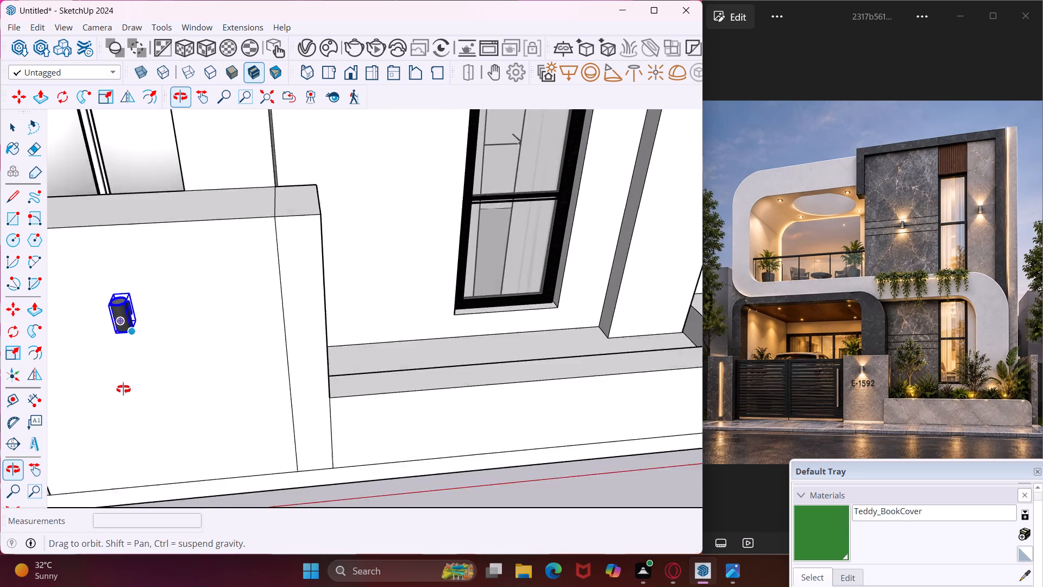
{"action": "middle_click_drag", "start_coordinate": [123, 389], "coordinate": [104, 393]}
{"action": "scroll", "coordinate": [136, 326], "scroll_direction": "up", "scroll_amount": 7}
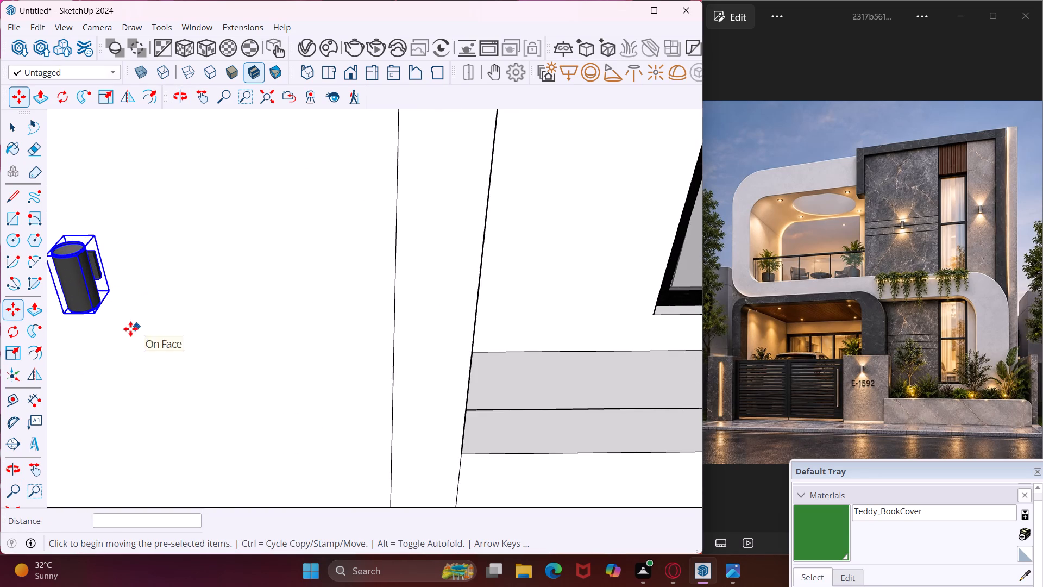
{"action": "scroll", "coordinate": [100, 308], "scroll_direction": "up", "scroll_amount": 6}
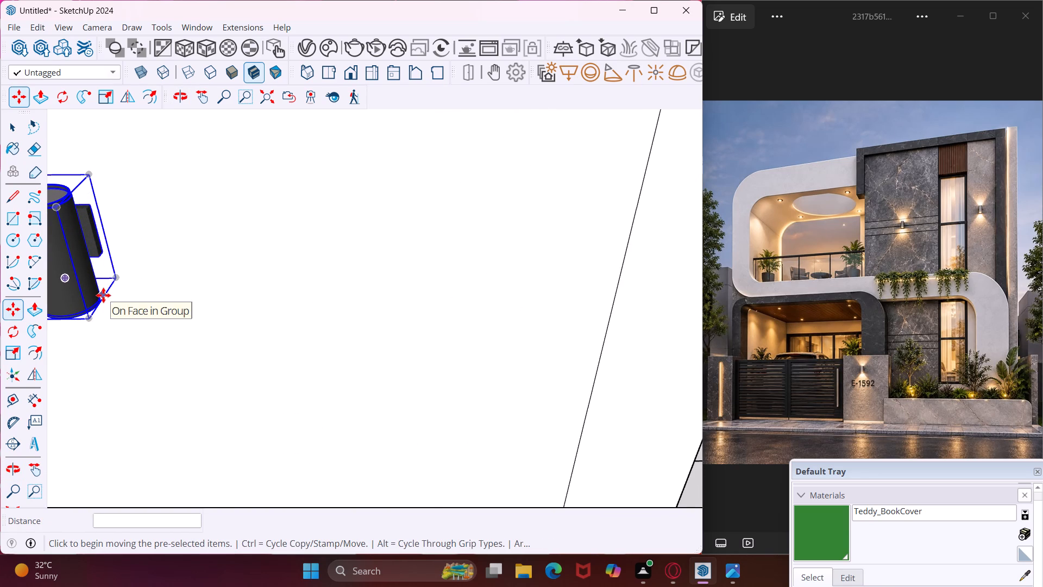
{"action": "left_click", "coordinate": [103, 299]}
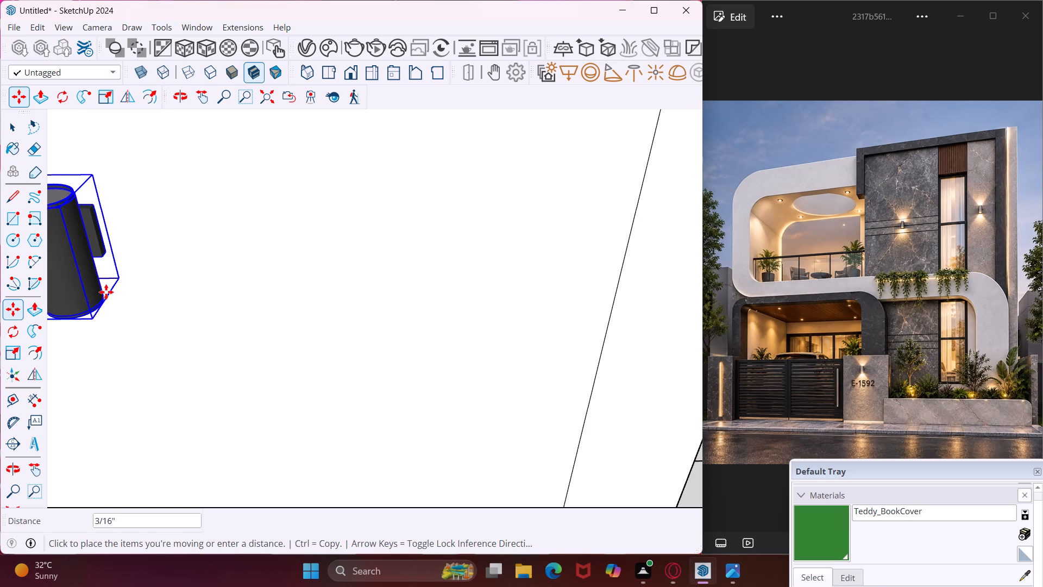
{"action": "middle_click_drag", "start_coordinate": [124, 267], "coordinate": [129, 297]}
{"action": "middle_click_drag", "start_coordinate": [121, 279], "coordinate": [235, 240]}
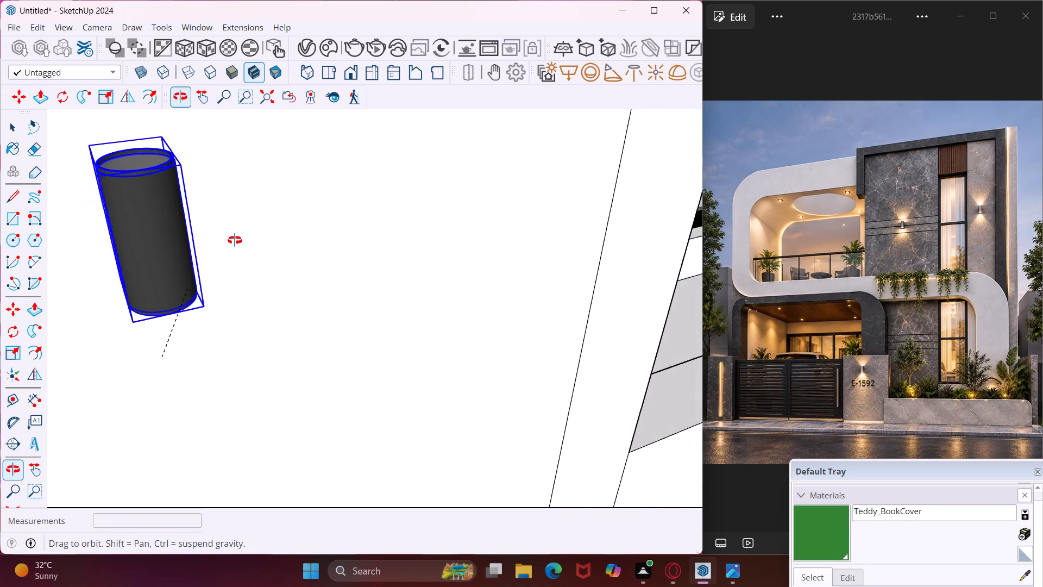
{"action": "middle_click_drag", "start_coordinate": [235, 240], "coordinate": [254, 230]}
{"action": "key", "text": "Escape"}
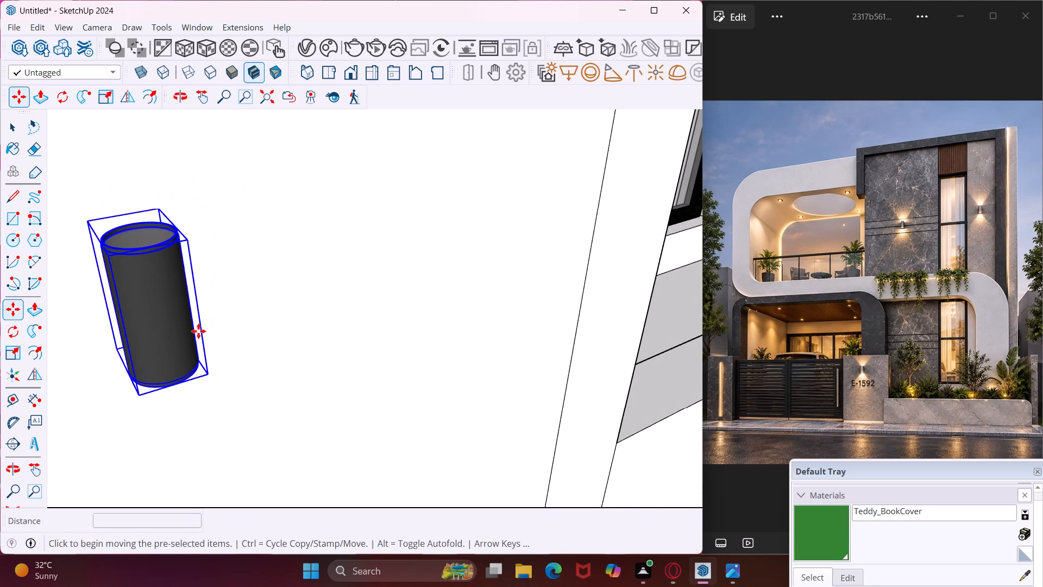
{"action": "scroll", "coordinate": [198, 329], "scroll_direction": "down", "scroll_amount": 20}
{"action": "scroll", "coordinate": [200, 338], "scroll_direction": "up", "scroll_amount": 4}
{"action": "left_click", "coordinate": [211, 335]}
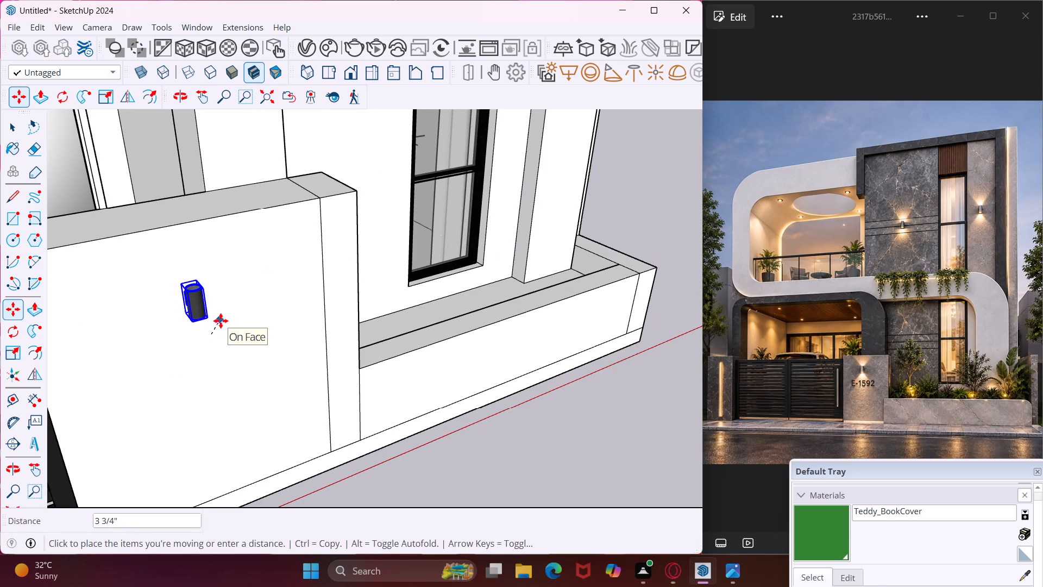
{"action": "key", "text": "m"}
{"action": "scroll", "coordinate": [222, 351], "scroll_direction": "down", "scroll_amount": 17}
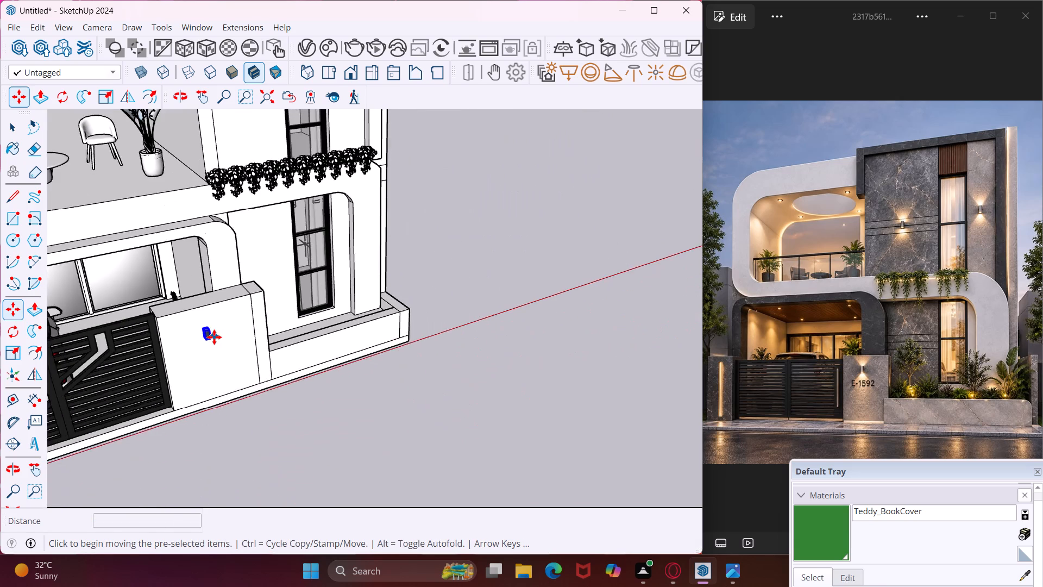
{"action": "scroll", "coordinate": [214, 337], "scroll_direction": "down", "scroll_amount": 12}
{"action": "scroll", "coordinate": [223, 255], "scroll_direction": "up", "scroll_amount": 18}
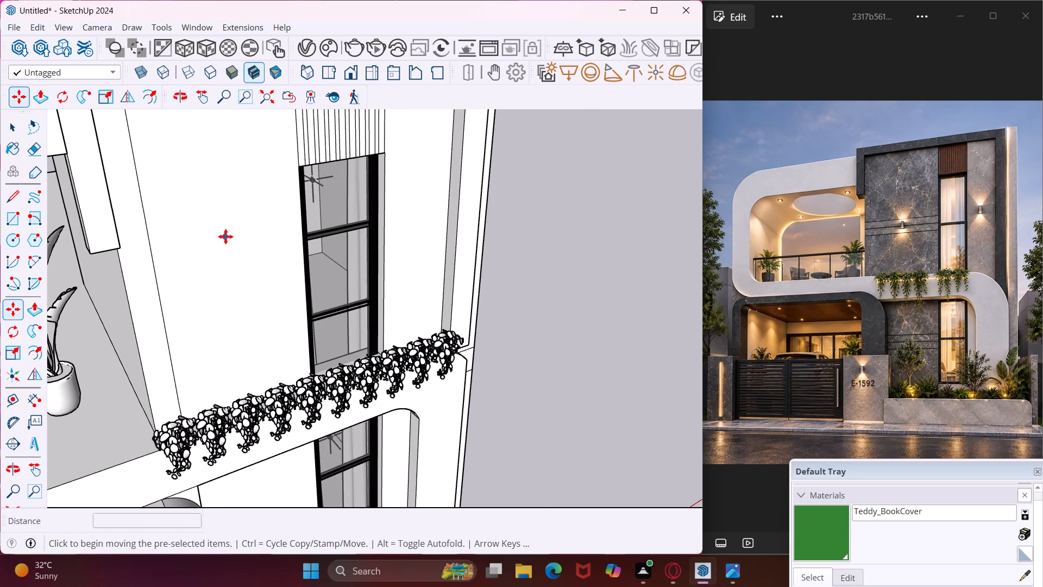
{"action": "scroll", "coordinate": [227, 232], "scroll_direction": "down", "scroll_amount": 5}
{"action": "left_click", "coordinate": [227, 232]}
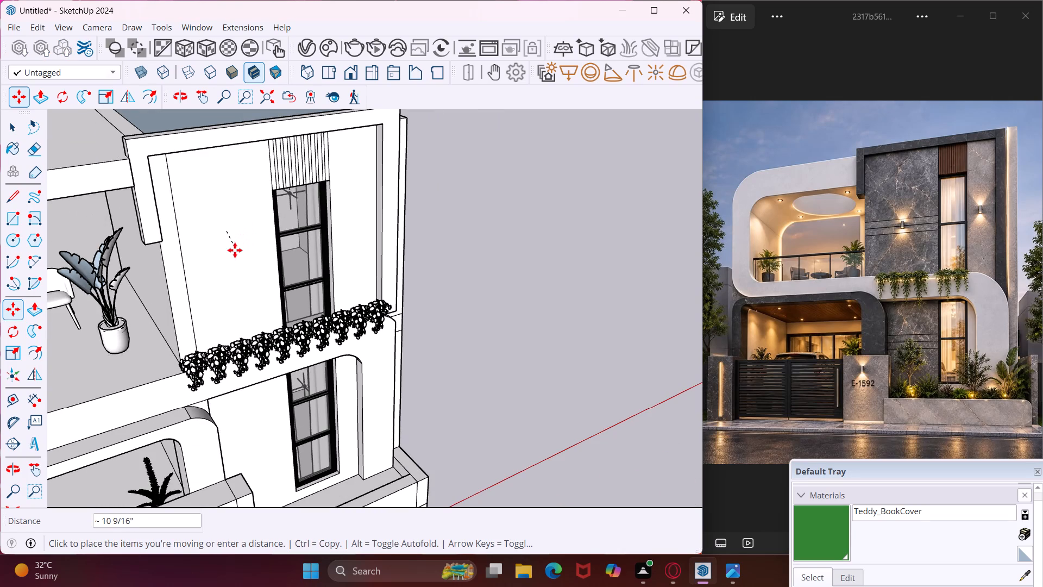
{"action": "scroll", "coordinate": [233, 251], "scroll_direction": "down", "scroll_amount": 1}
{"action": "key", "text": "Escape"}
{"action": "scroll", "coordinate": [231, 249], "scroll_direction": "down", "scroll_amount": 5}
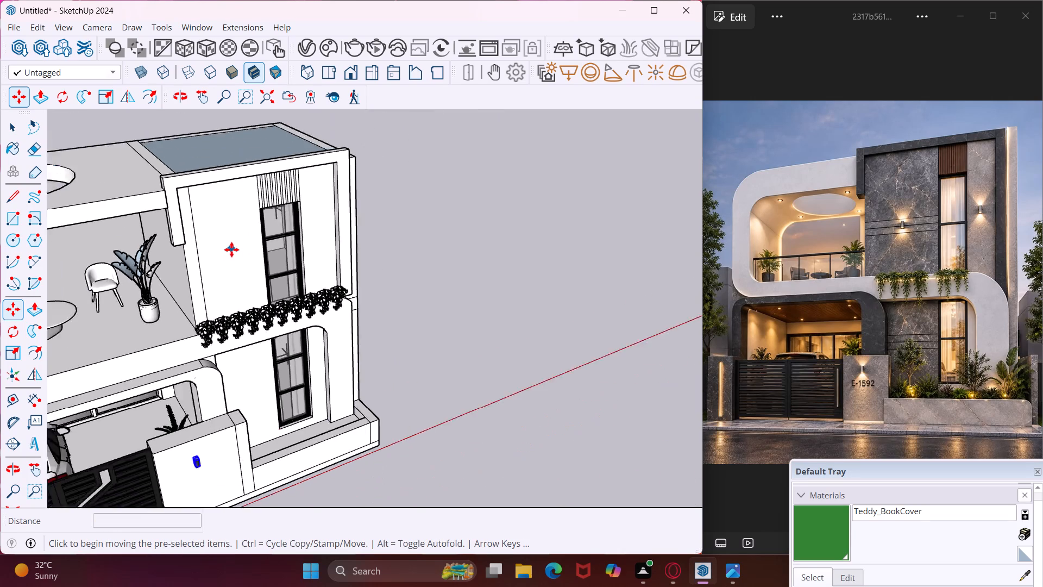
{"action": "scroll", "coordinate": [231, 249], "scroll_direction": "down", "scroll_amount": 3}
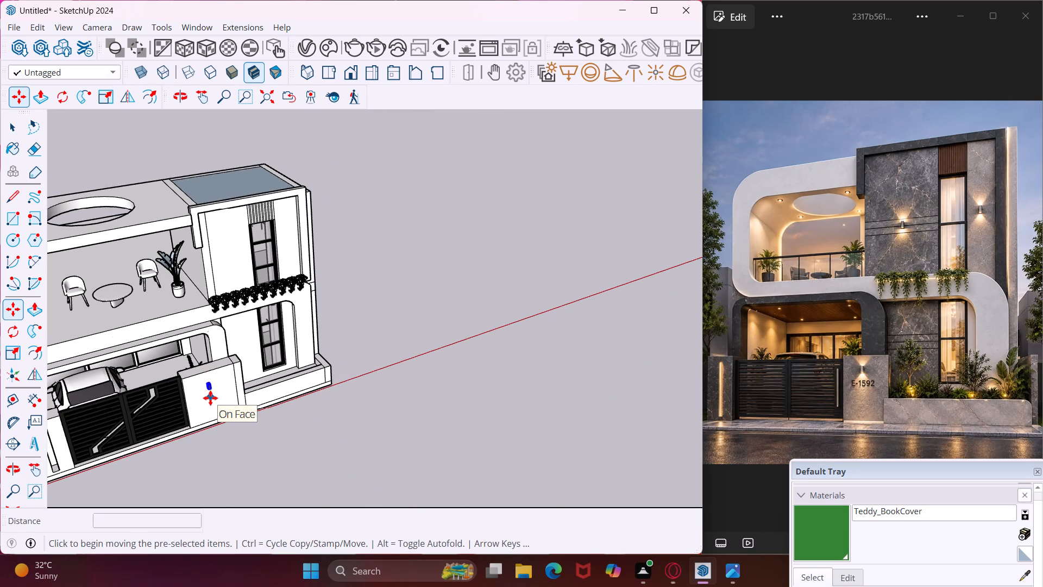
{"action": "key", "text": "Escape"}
Copy the gate post's wall light about 13' 5" up onto the upper-floor front wall, on the balcony side of the tall window.
{"action": "key", "text": "space"}
{"action": "scroll", "coordinate": [210, 388], "scroll_direction": "up", "scroll_amount": 10}
{"action": "left_click", "coordinate": [210, 388]}
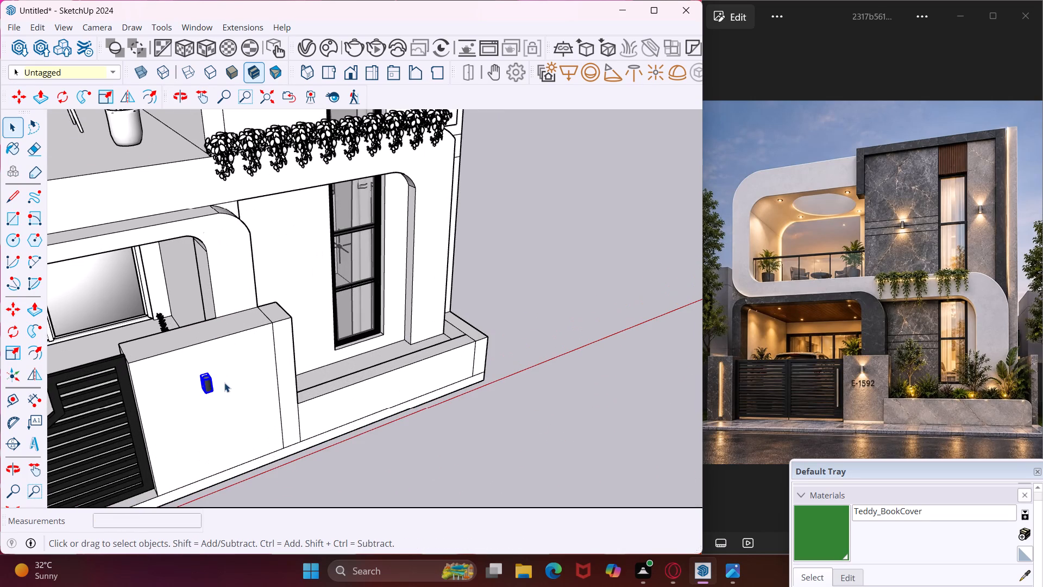
{"action": "key", "text": "m"}
{"action": "scroll", "coordinate": [225, 382], "scroll_direction": "up", "scroll_amount": 8}
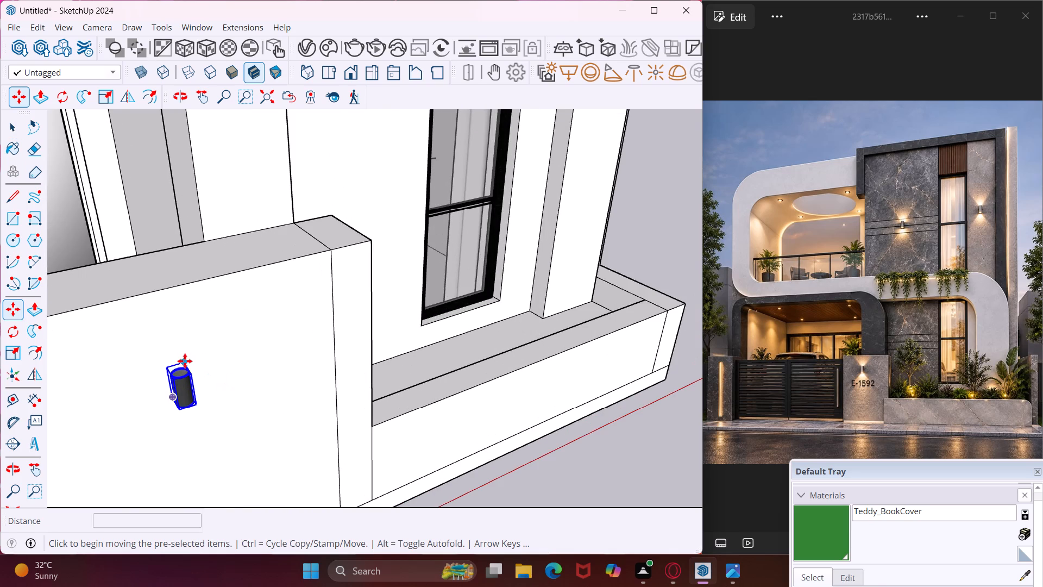
{"action": "left_click", "coordinate": [185, 361]}
{"action": "scroll", "coordinate": [203, 334], "scroll_direction": "down", "scroll_amount": 11}
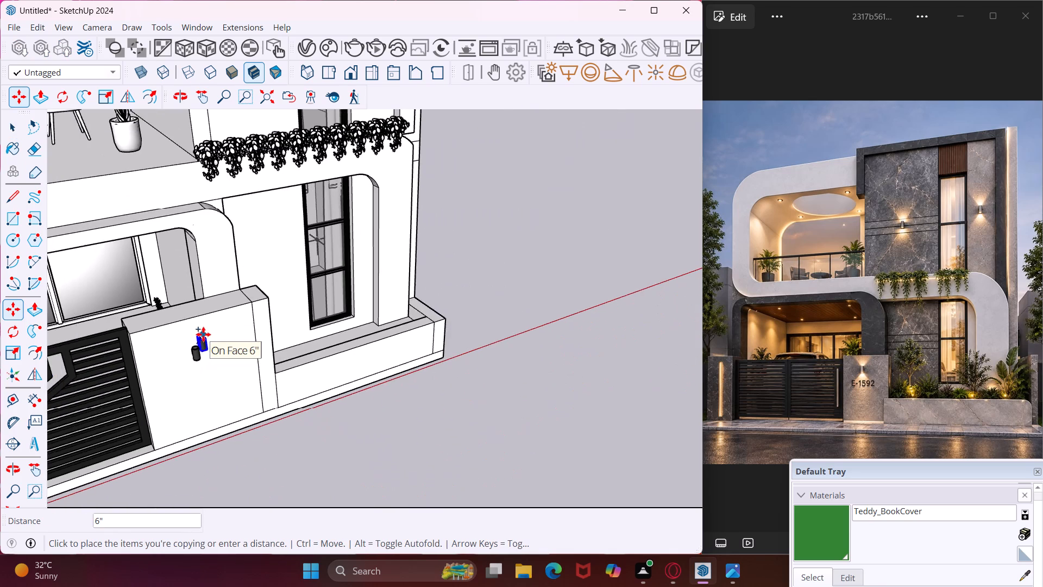
{"action": "scroll", "coordinate": [224, 214], "scroll_direction": "down", "scroll_amount": 5}
{"action": "scroll", "coordinate": [228, 167], "scroll_direction": "down", "scroll_amount": 5}
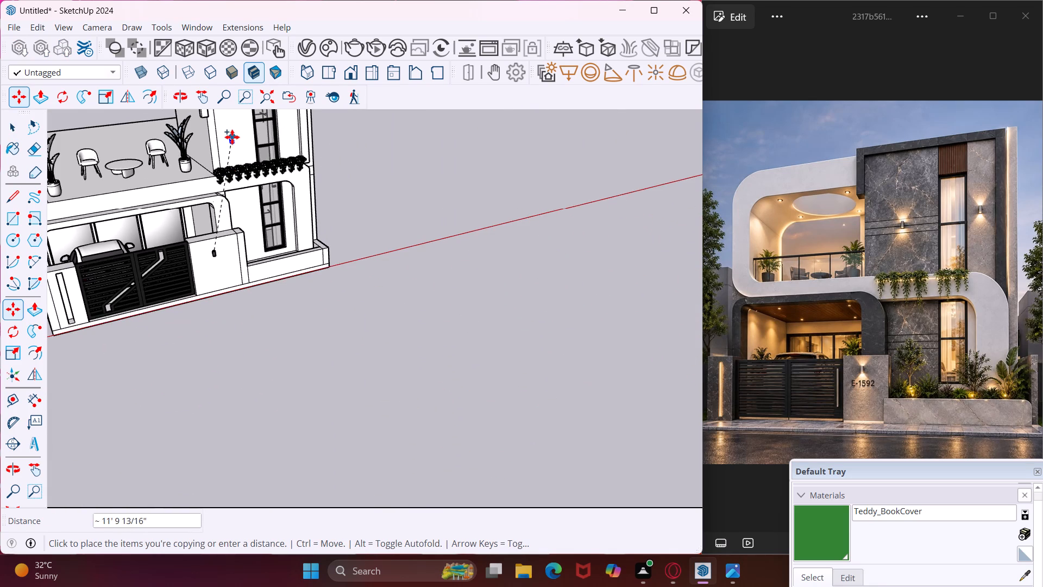
{"action": "middle_click_drag", "start_coordinate": [231, 137], "coordinate": [150, 225]}
{"action": "scroll", "coordinate": [163, 214], "scroll_direction": "down", "scroll_amount": 7}
{"action": "scroll", "coordinate": [206, 161], "scroll_direction": "up", "scroll_amount": 2}
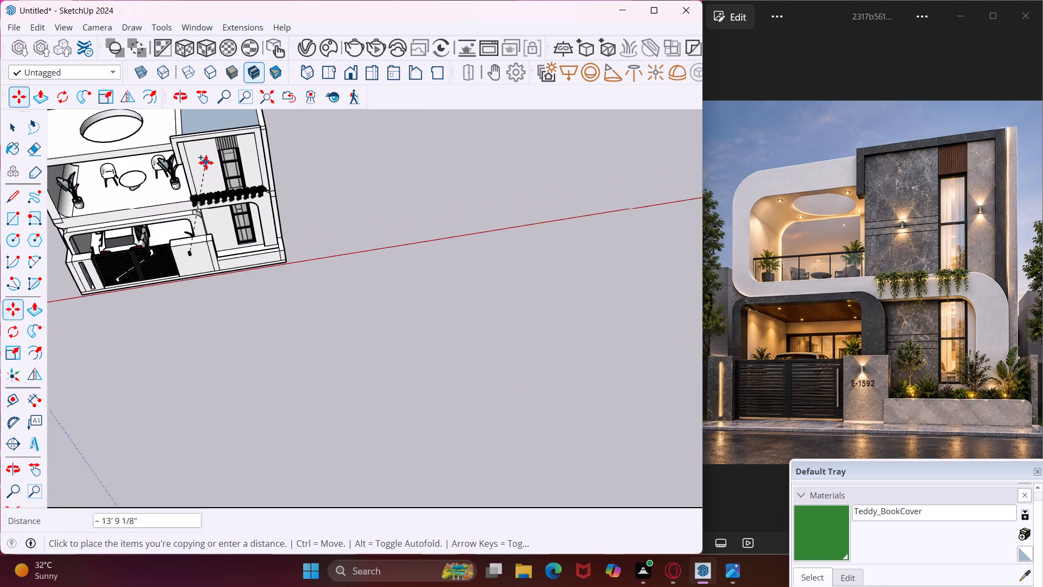
{"action": "scroll", "coordinate": [206, 163], "scroll_direction": "up", "scroll_amount": 15}
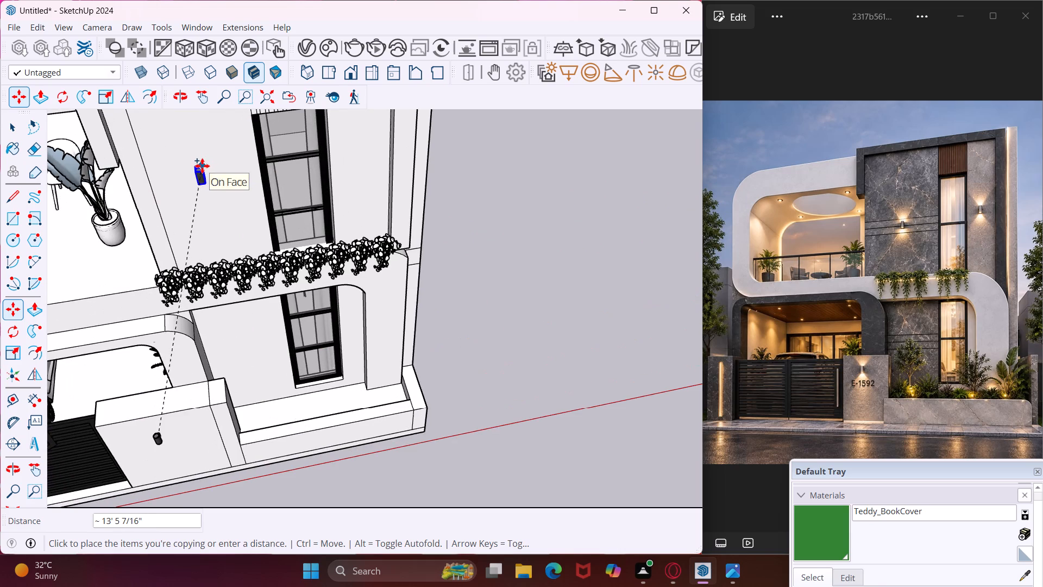
{"action": "left_click", "coordinate": [202, 166]}
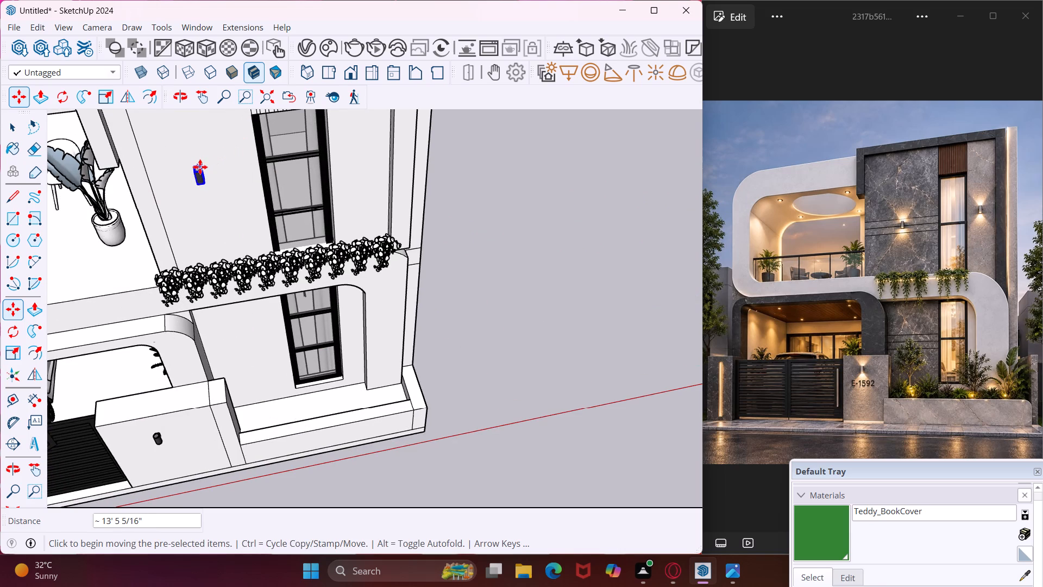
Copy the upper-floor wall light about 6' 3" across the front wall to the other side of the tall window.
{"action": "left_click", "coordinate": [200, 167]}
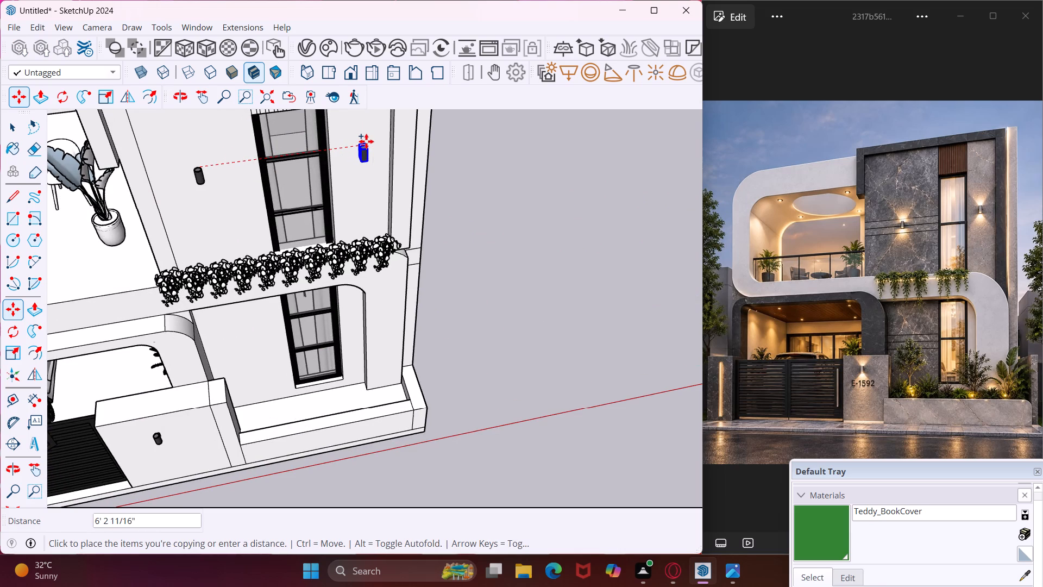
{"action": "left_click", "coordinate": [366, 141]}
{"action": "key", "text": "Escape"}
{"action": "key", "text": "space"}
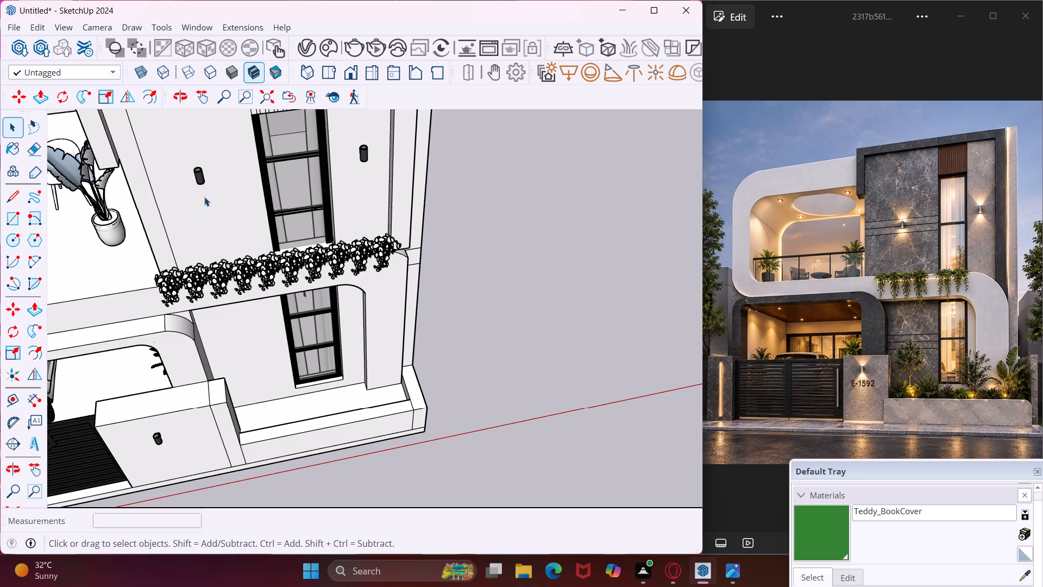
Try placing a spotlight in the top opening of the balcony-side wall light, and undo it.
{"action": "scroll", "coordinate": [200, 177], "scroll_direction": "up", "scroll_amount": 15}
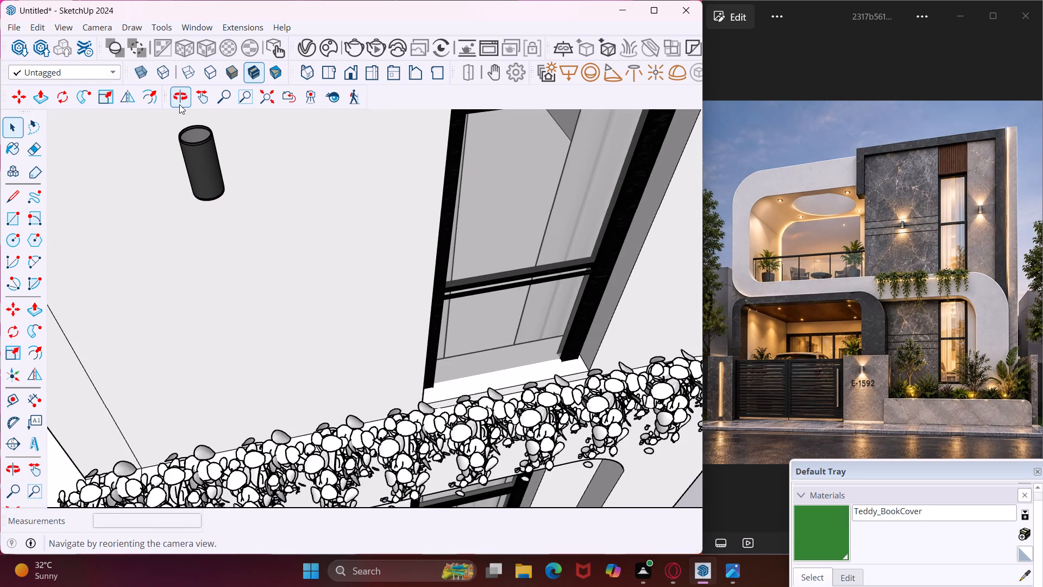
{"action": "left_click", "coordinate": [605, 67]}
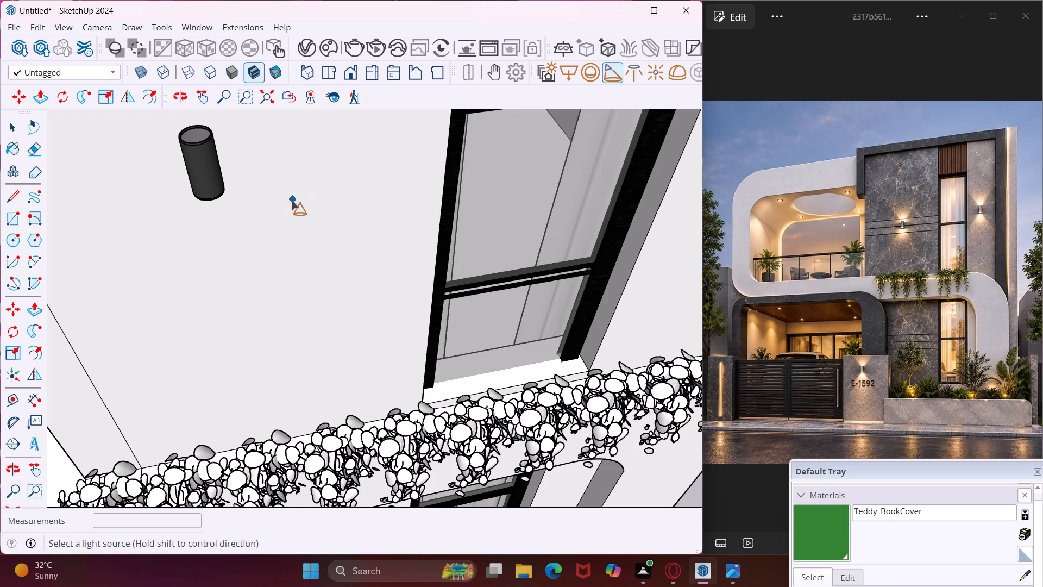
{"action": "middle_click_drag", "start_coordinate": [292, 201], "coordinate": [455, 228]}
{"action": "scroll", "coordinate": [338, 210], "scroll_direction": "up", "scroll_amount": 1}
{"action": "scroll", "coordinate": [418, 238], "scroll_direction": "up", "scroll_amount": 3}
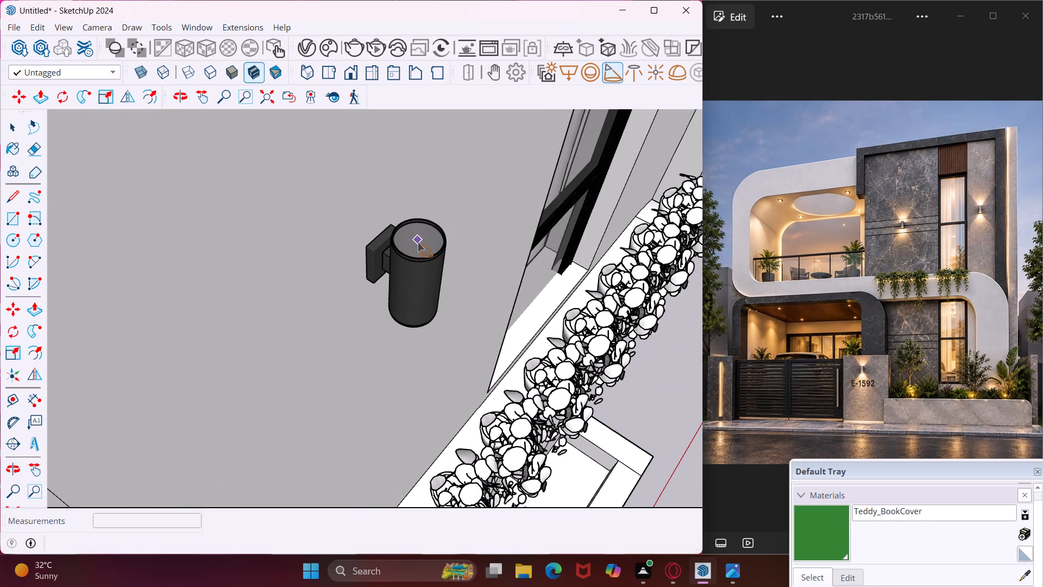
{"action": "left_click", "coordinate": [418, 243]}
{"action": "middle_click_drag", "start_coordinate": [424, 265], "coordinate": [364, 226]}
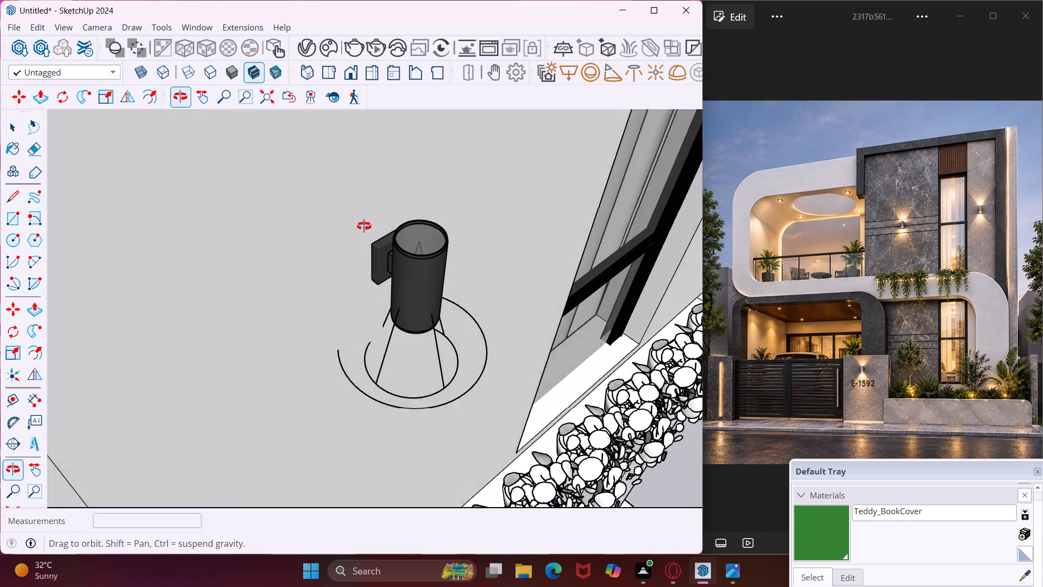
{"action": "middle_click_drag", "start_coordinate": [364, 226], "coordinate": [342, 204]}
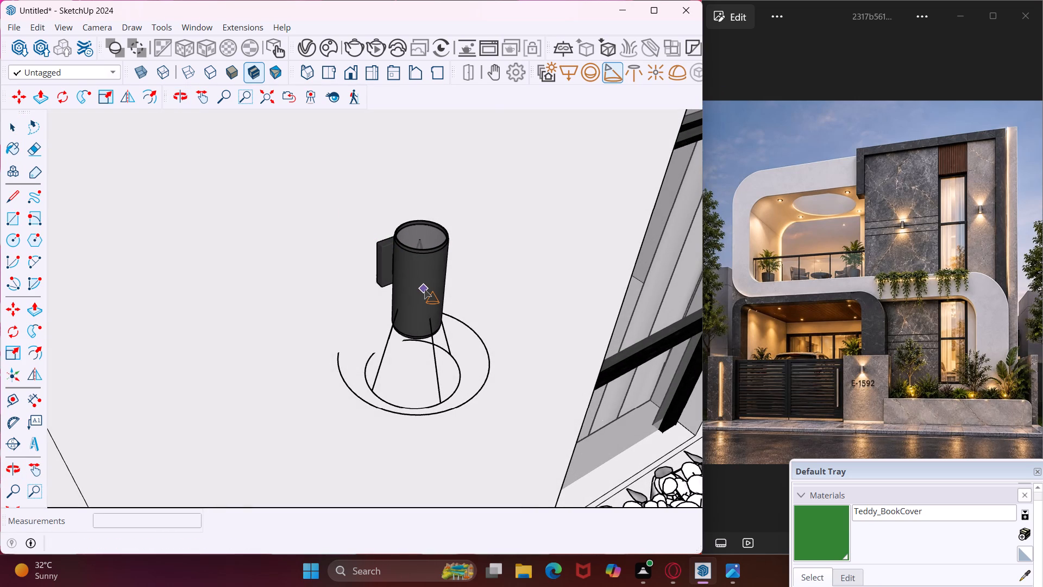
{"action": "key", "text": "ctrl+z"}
Place a spotlight at the bottom opening of the balcony-side wall light, shining downward.
{"action": "middle_click_drag", "start_coordinate": [442, 313], "coordinate": [391, 166]}
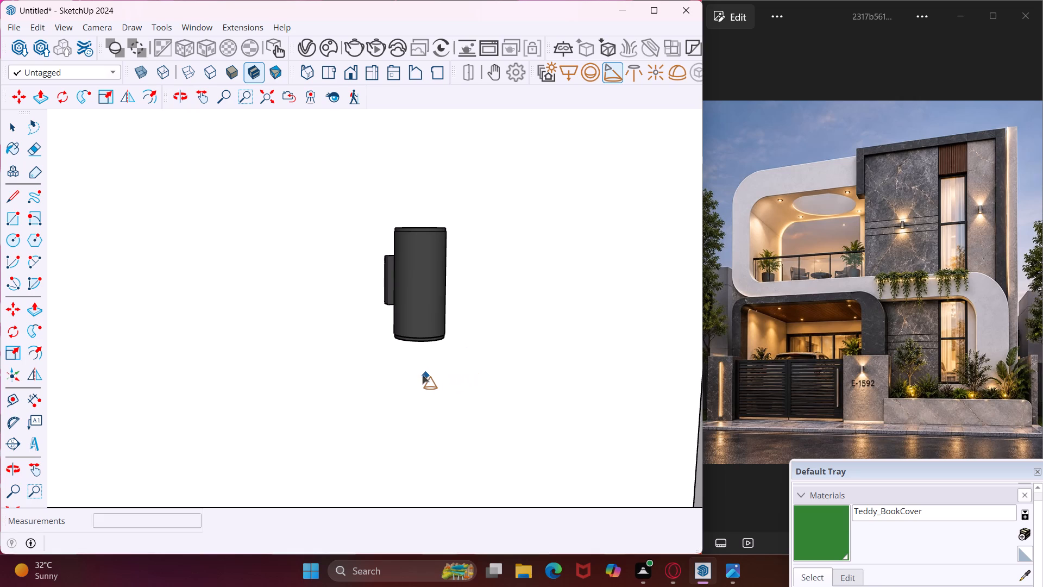
{"action": "scroll", "coordinate": [422, 373], "scroll_direction": "up", "scroll_amount": 8}
{"action": "middle_click_drag", "start_coordinate": [418, 332], "coordinate": [437, 209]}
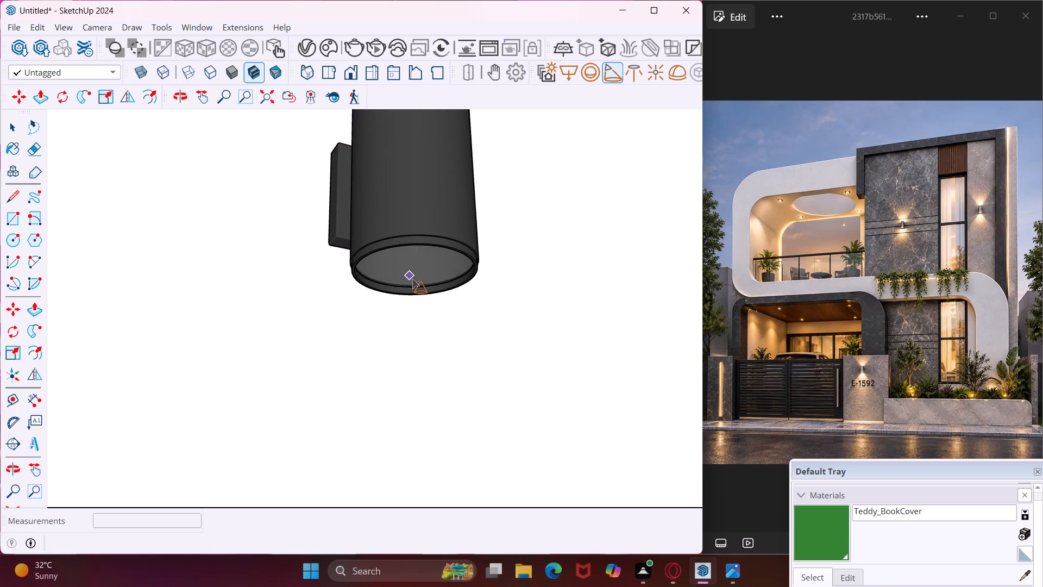
{"action": "left_click", "coordinate": [413, 267]}
{"action": "middle_click_drag", "start_coordinate": [418, 291], "coordinate": [403, 351]}
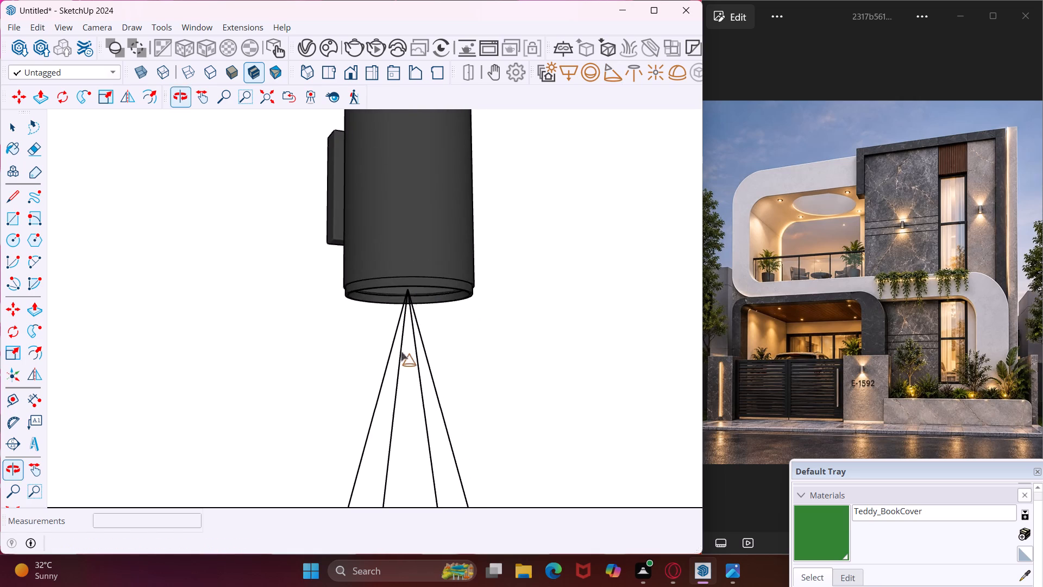
{"action": "scroll", "coordinate": [393, 348], "scroll_direction": "down", "scroll_amount": 17}
{"action": "middle_click_drag", "start_coordinate": [394, 347], "coordinate": [374, 391]}
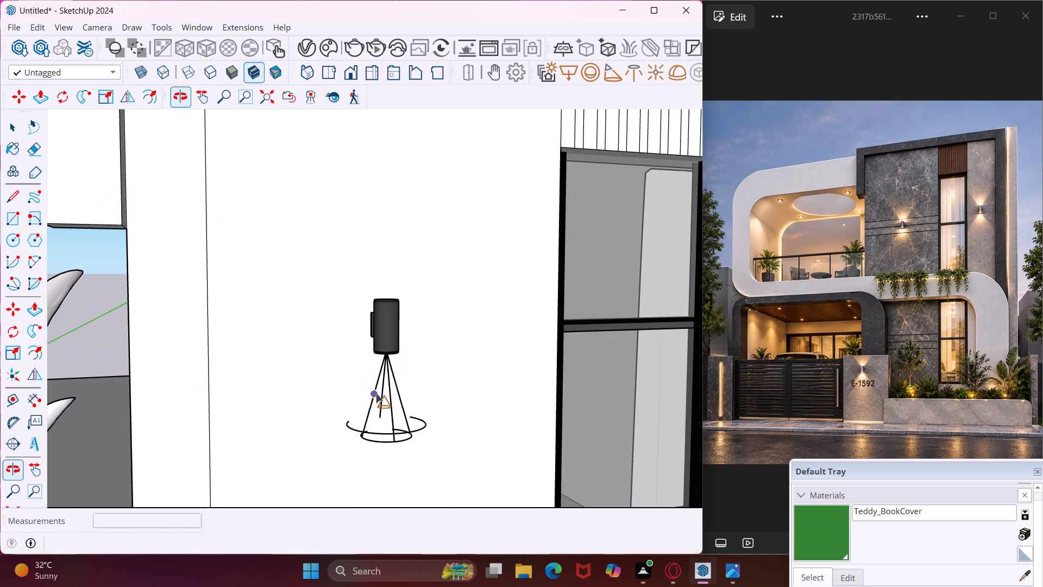
{"action": "key", "text": "Escape"}
{"action": "key", "text": "space"}
Flip a copy of the spotlight across a horizontal plane at the lamp's mid-height, about 8 11/16" up, so it shines upward from the top.
{"action": "left_click", "coordinate": [375, 414]}
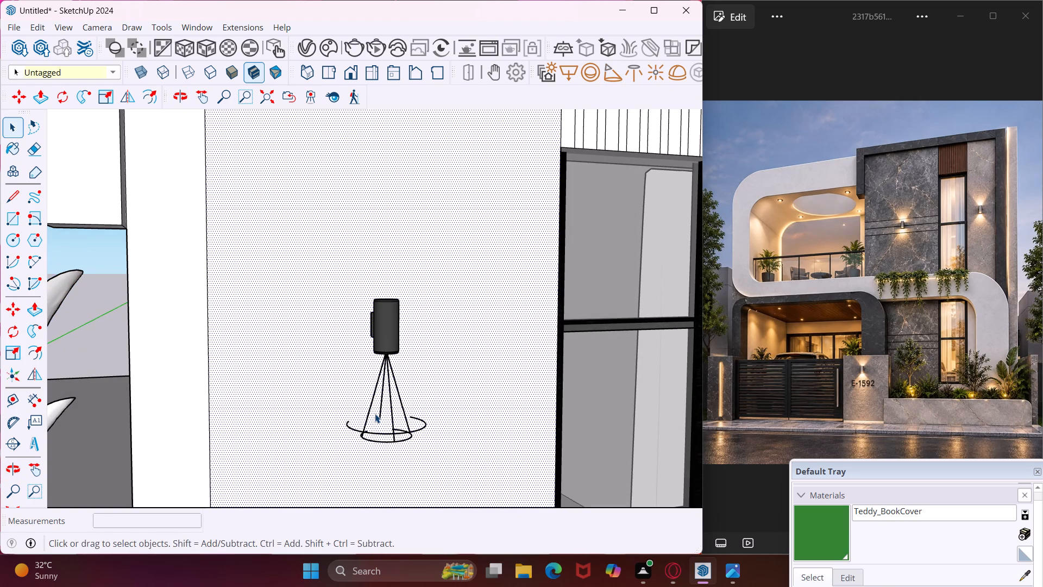
{"action": "left_click", "coordinate": [392, 423]}
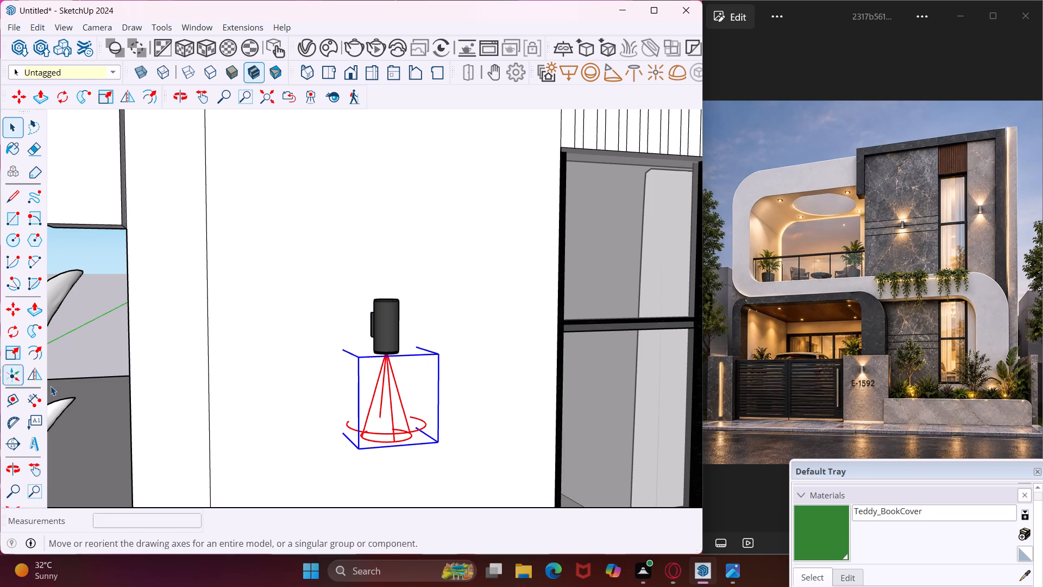
{"action": "left_click", "coordinate": [37, 385]}
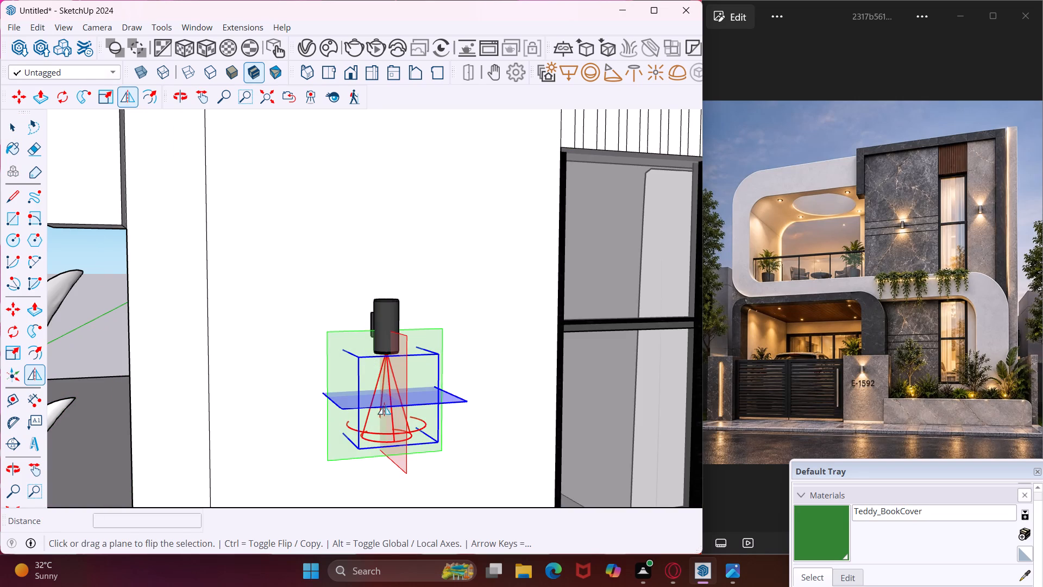
{"action": "left_click_drag", "start_coordinate": [378, 409], "coordinate": [369, 357]}
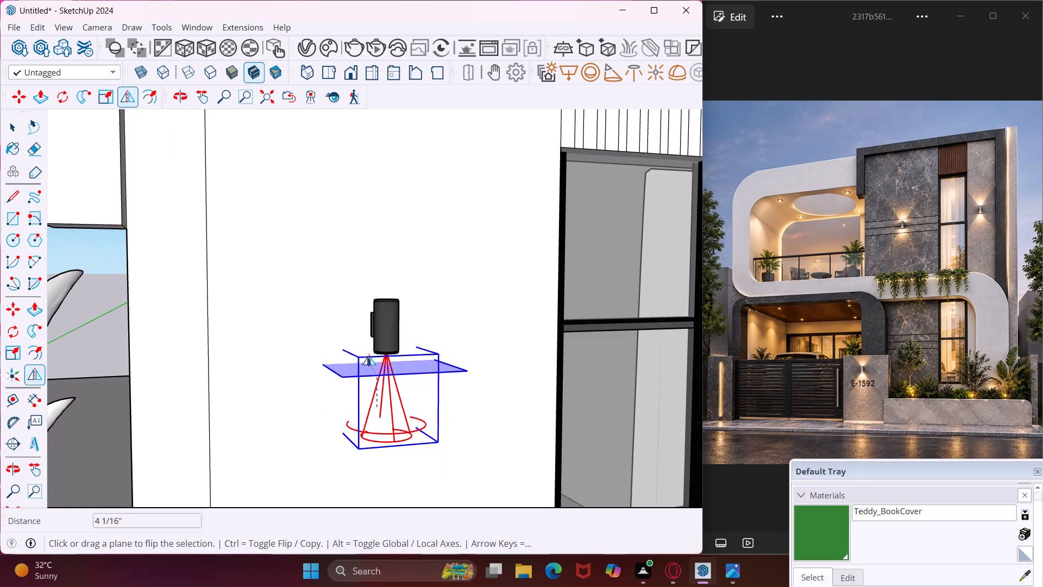
{"action": "left_click_drag", "start_coordinate": [369, 357], "coordinate": [371, 332]}
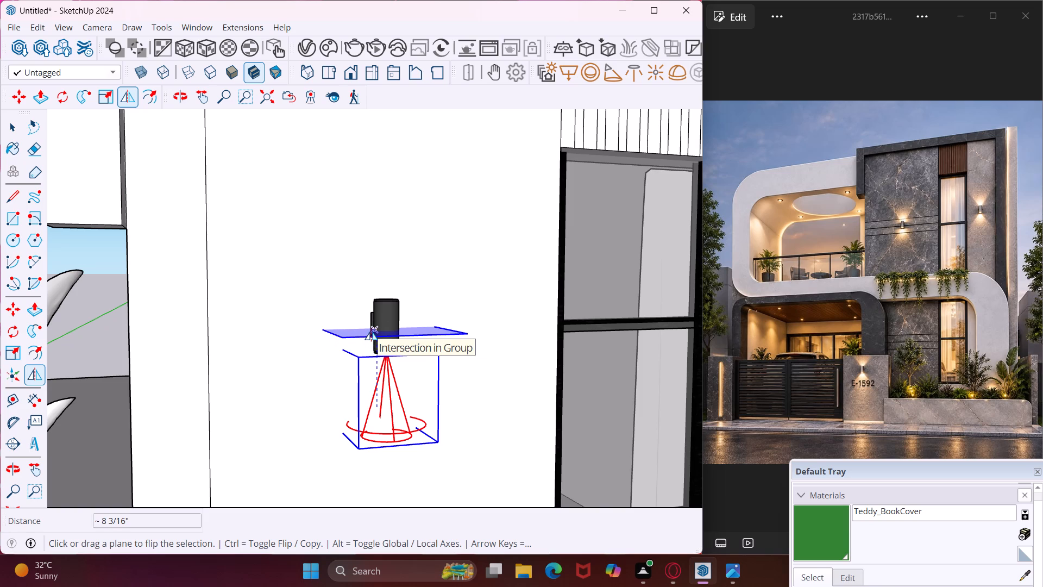
{"action": "left_click_drag", "start_coordinate": [371, 332], "coordinate": [373, 328]}
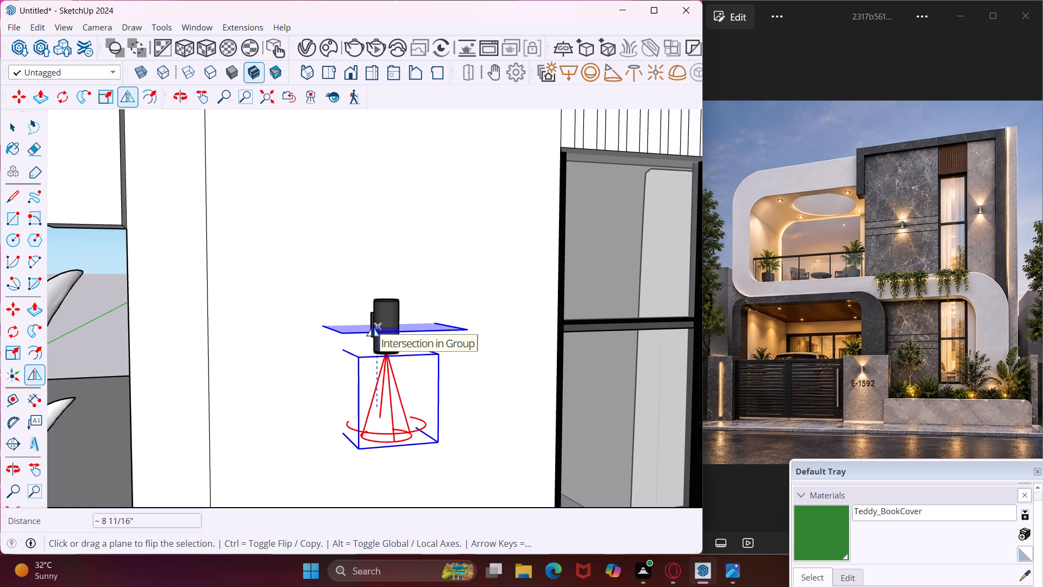
{"action": "left_click_drag", "start_coordinate": [373, 328], "coordinate": [373, 327]}
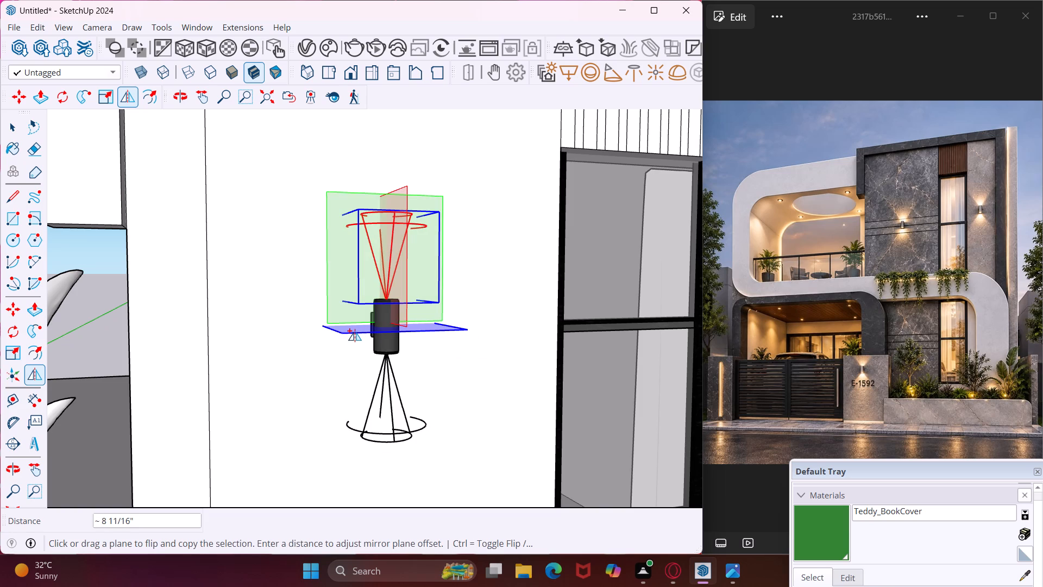
{"action": "key", "text": "Escape"}
{"action": "key", "text": "Escape"}
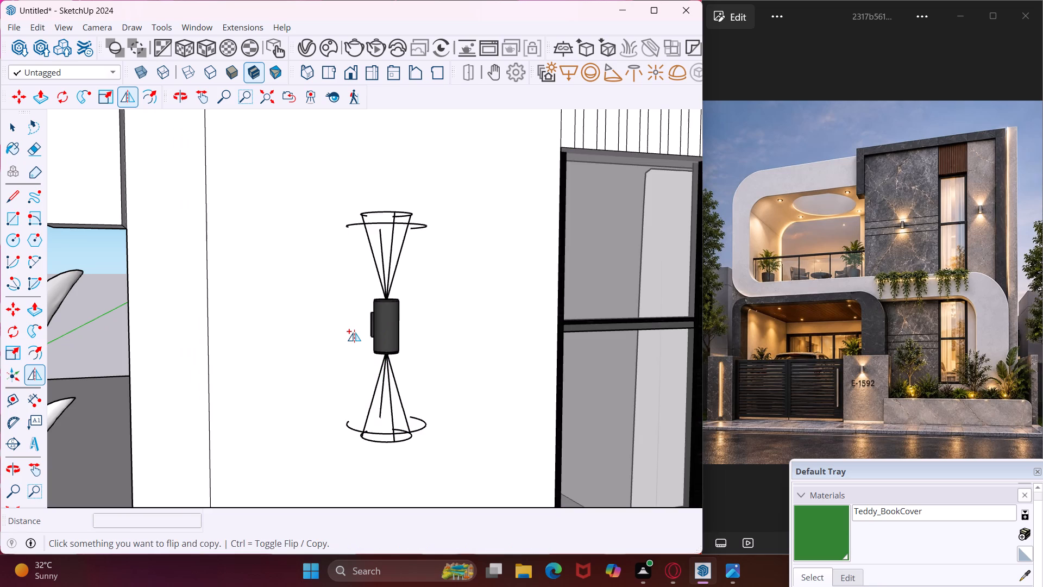
{"action": "key", "text": "Escape"}
{"action": "key", "text": "space"}
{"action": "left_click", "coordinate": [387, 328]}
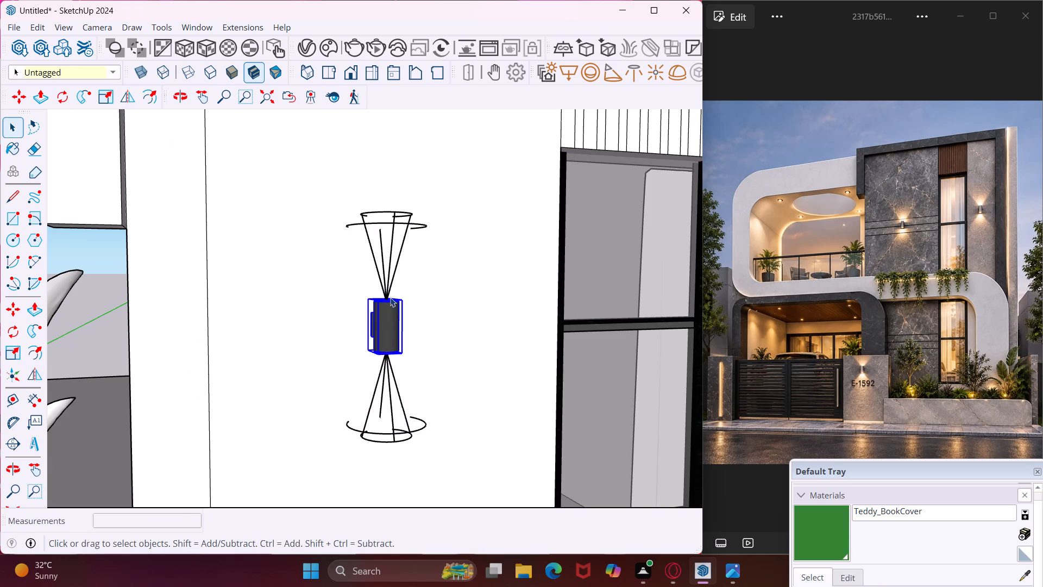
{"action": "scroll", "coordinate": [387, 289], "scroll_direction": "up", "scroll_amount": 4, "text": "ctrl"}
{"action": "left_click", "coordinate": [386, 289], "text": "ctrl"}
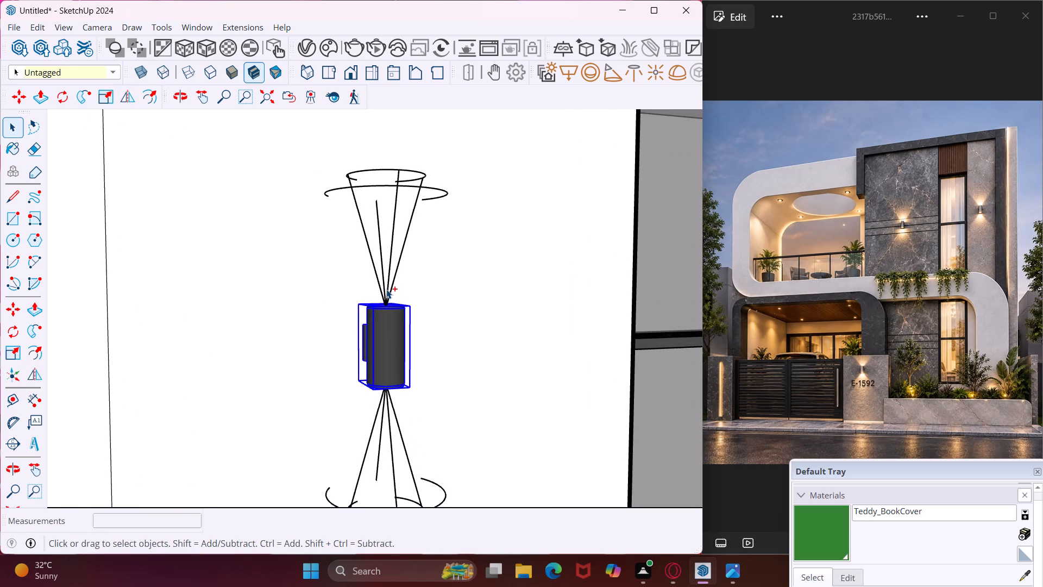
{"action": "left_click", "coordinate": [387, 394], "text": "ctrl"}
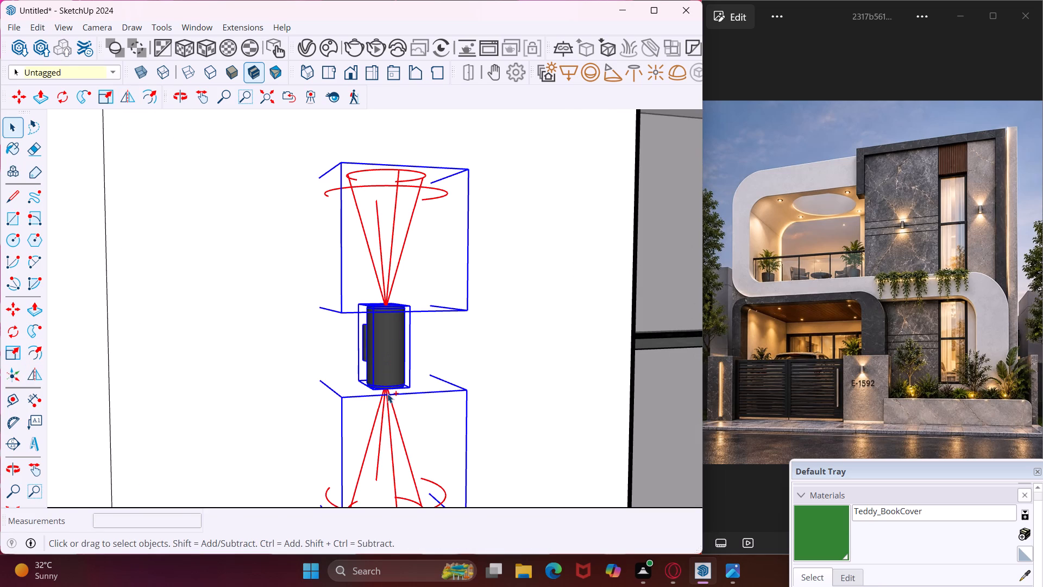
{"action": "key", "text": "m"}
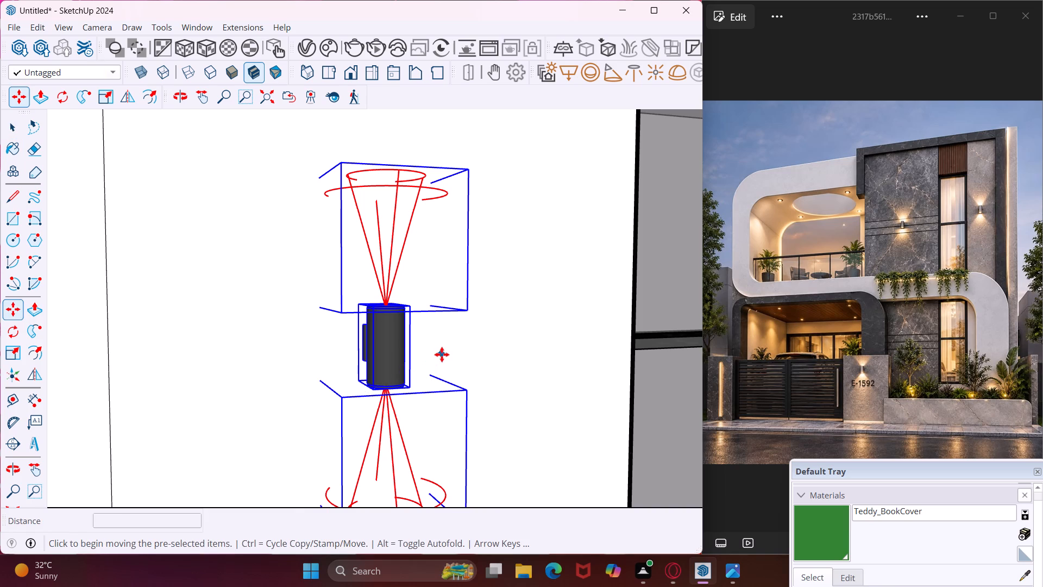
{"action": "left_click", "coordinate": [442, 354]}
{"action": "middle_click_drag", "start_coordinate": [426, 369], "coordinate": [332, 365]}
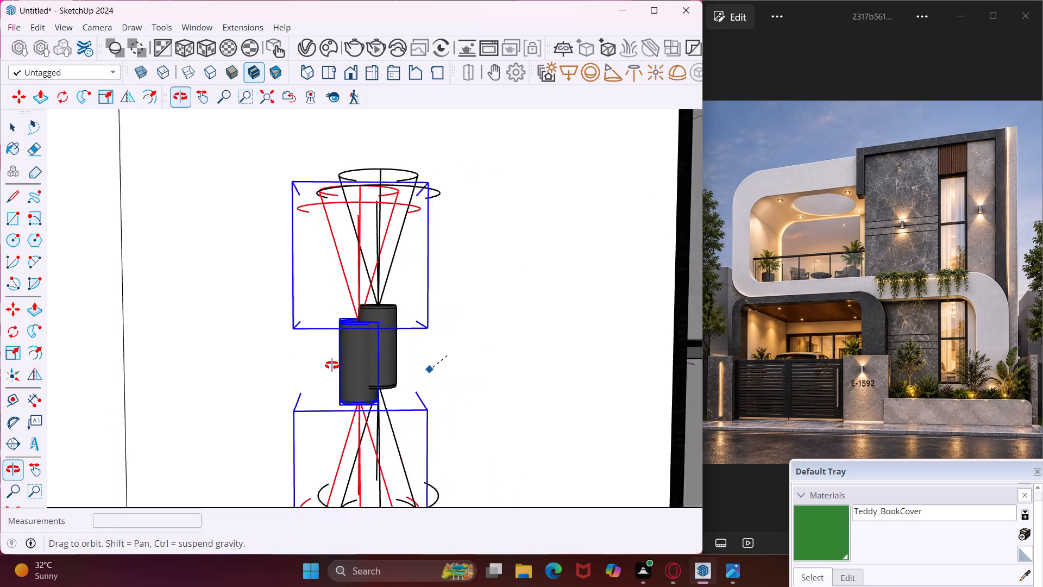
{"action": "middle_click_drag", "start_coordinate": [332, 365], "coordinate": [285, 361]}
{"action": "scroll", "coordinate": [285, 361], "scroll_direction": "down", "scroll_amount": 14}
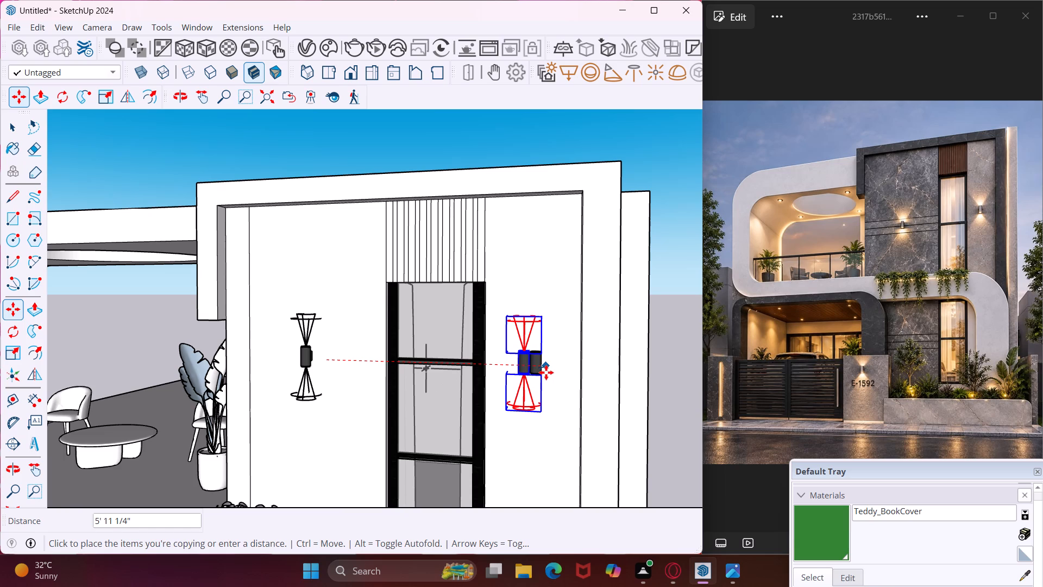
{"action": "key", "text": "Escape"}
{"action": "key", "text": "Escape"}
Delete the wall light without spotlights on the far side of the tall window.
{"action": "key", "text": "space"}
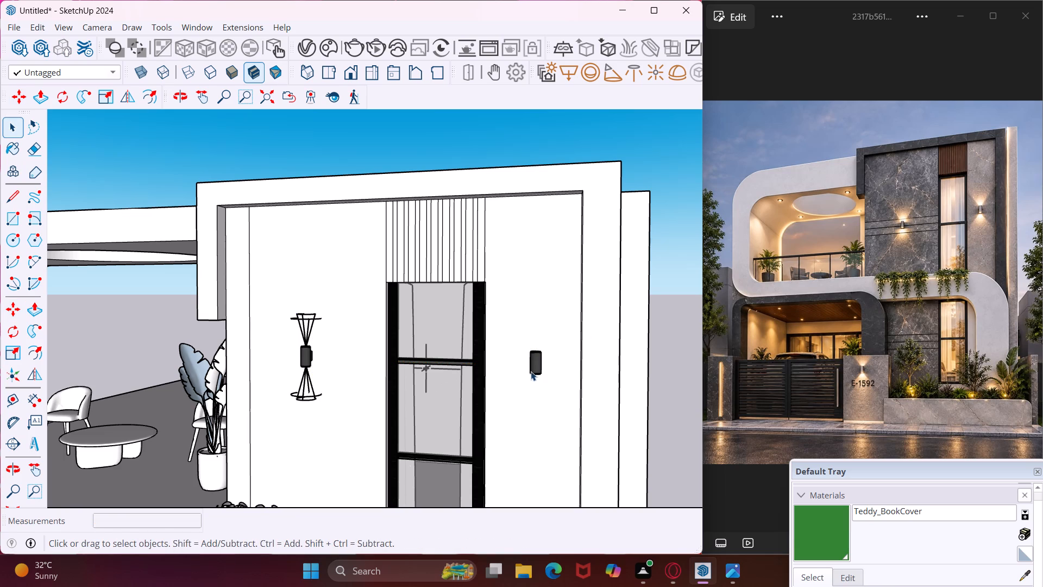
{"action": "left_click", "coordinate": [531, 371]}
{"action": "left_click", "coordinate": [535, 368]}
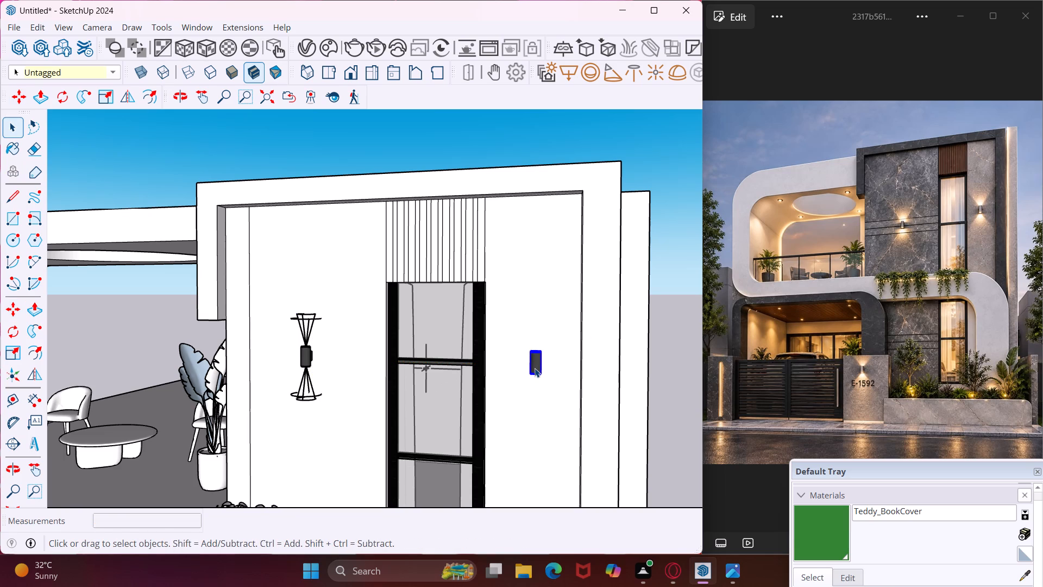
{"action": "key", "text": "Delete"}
Delete the cylindrical wall light from the gate post's front face.
{"action": "scroll", "coordinate": [521, 353], "scroll_direction": "down", "scroll_amount": 11}
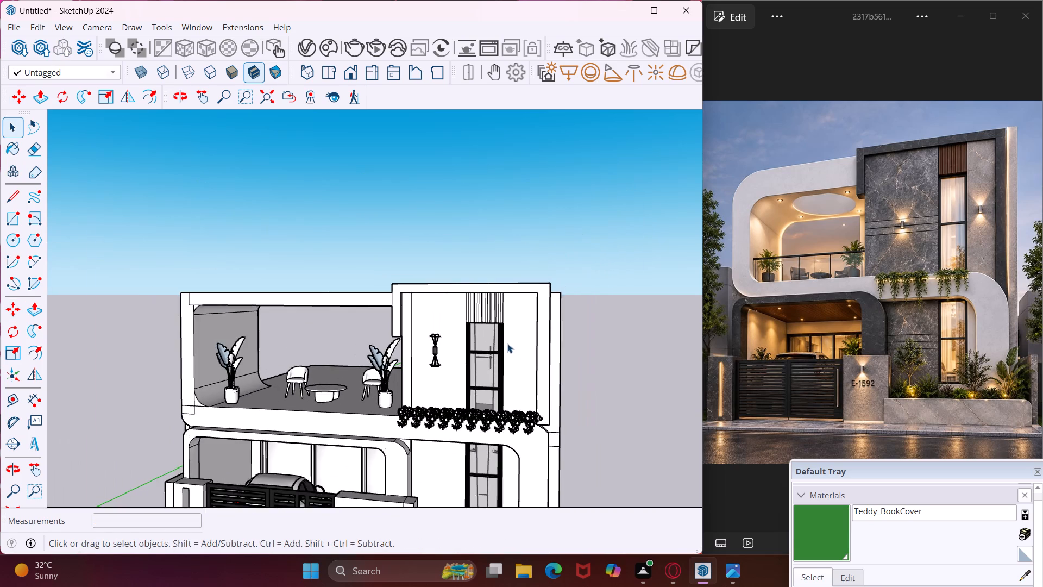
{"action": "scroll", "coordinate": [507, 344], "scroll_direction": "down", "scroll_amount": 8}
{"action": "scroll", "coordinate": [435, 432], "scroll_direction": "up", "scroll_amount": 9}
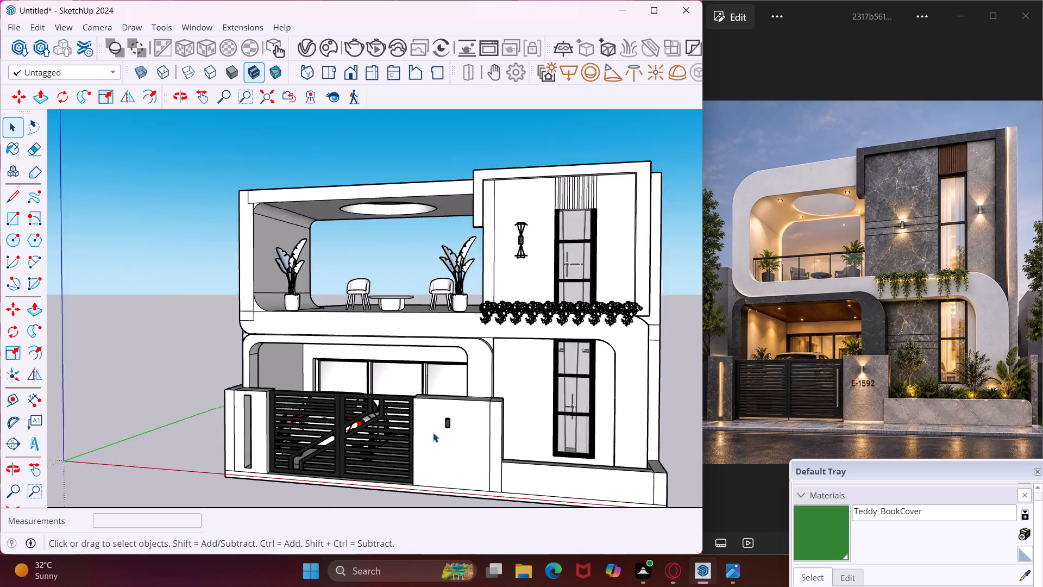
{"action": "scroll", "coordinate": [433, 433], "scroll_direction": "up", "scroll_amount": 5}
{"action": "left_click", "coordinate": [461, 419]}
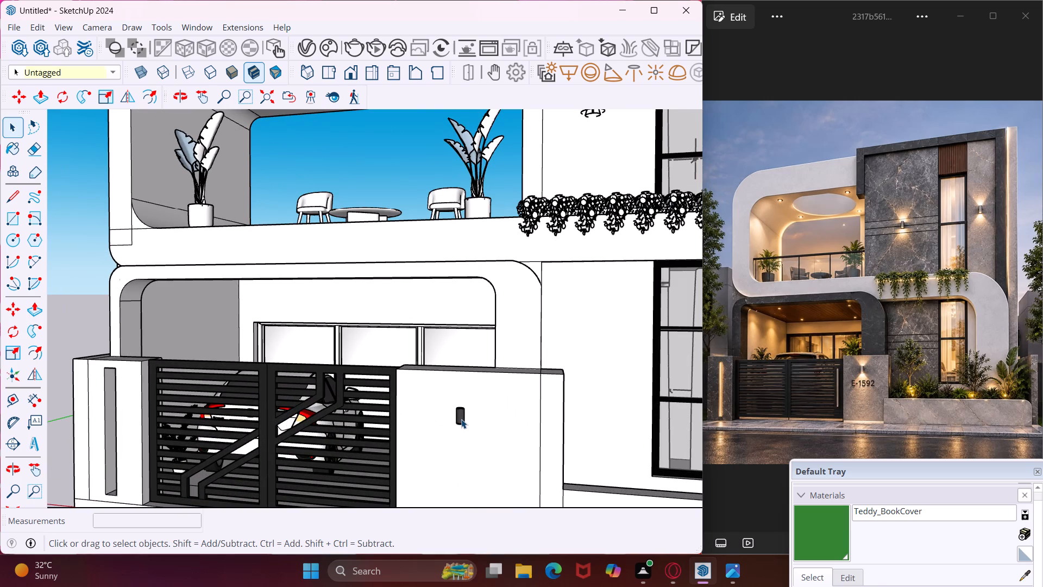
{"action": "key", "text": "Delete"}
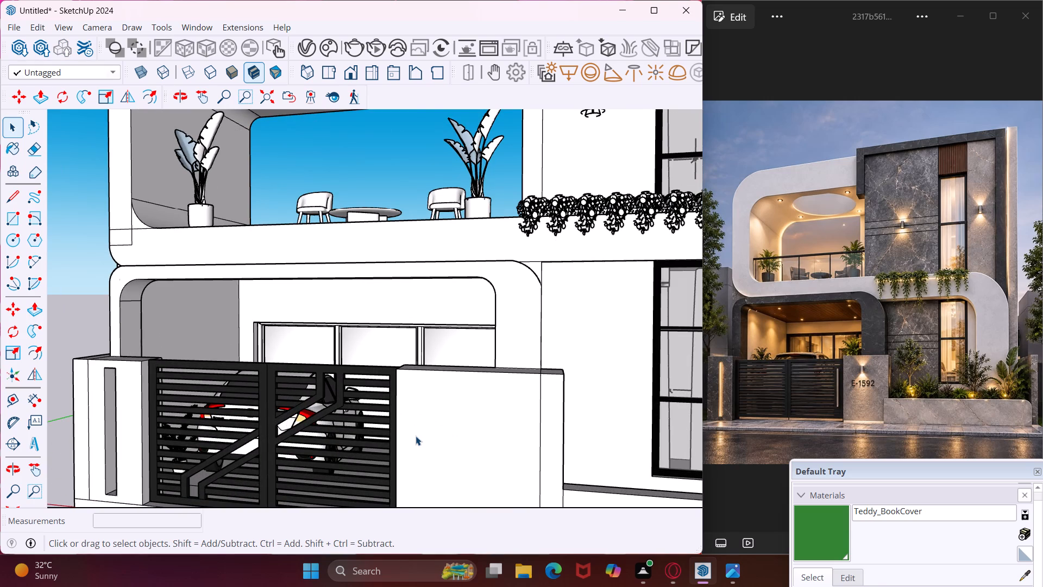
Copy the balcony-side wall light with both spotlights about 6' 2" horizontally to the far side of the tall upper window.
{"action": "middle_click_drag", "start_coordinate": [416, 436], "coordinate": [392, 463]}
{"action": "scroll", "coordinate": [390, 464], "scroll_direction": "down", "scroll_amount": 8}
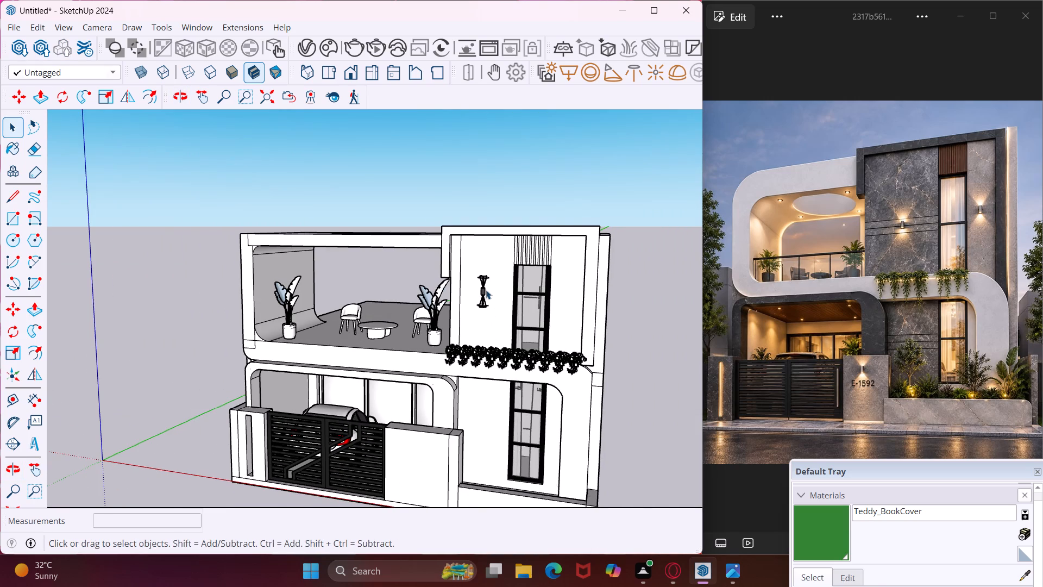
{"action": "scroll", "coordinate": [477, 284], "scroll_direction": "up", "scroll_amount": 18}
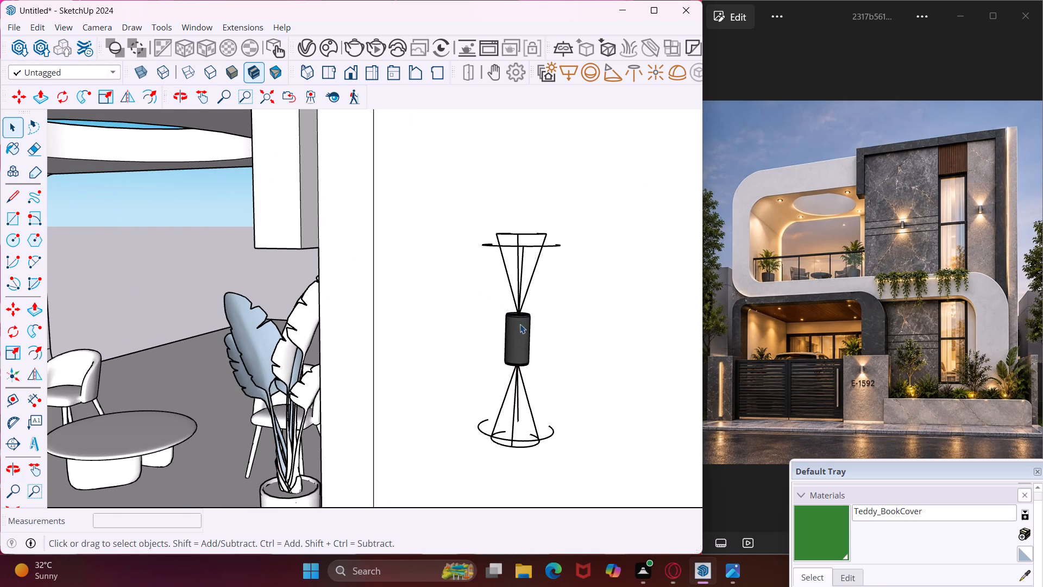
{"action": "left_click", "coordinate": [516, 334]}
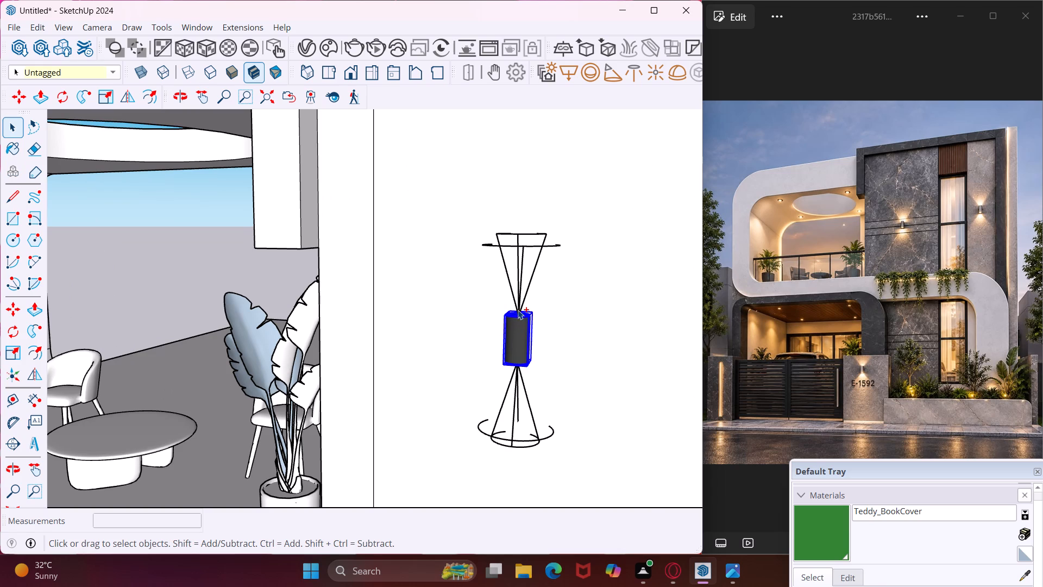
{"action": "left_click", "coordinate": [519, 308], "text": "ctrl"}
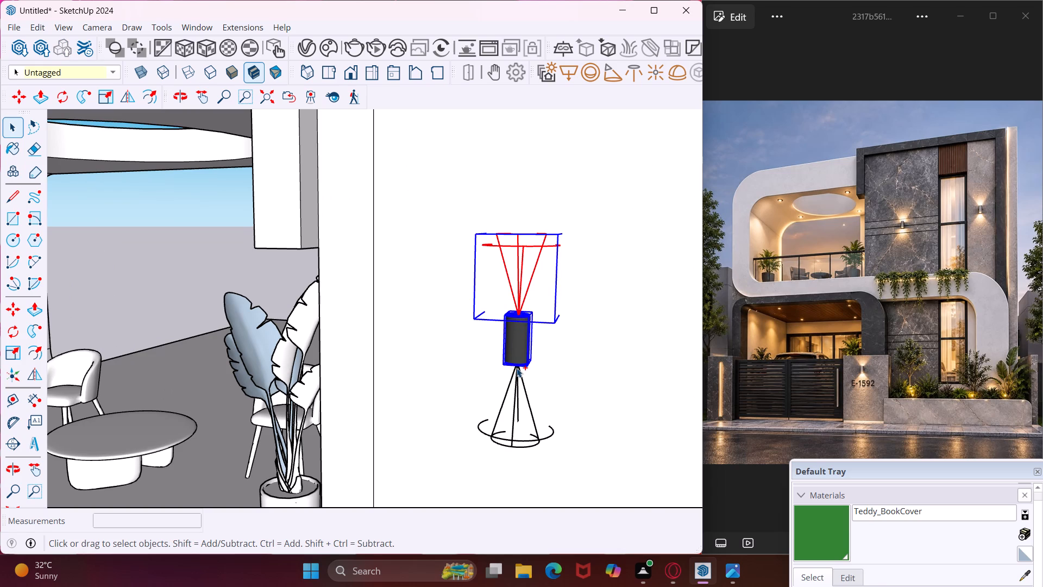
{"action": "left_click", "coordinate": [517, 368], "text": "ctrl"}
{"action": "left_click", "coordinate": [517, 370], "text": "ctrl"}
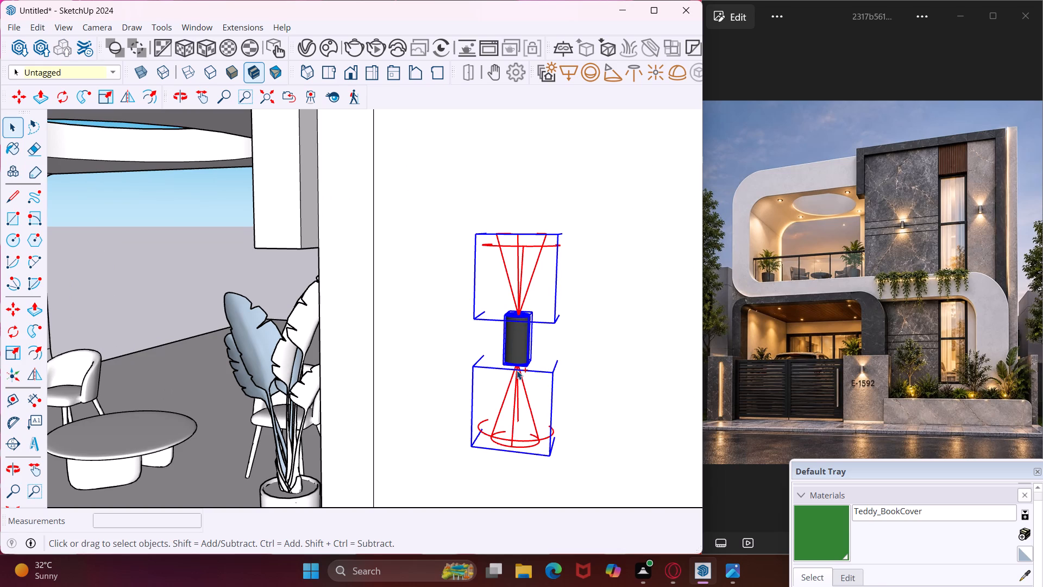
{"action": "key", "text": "m"}
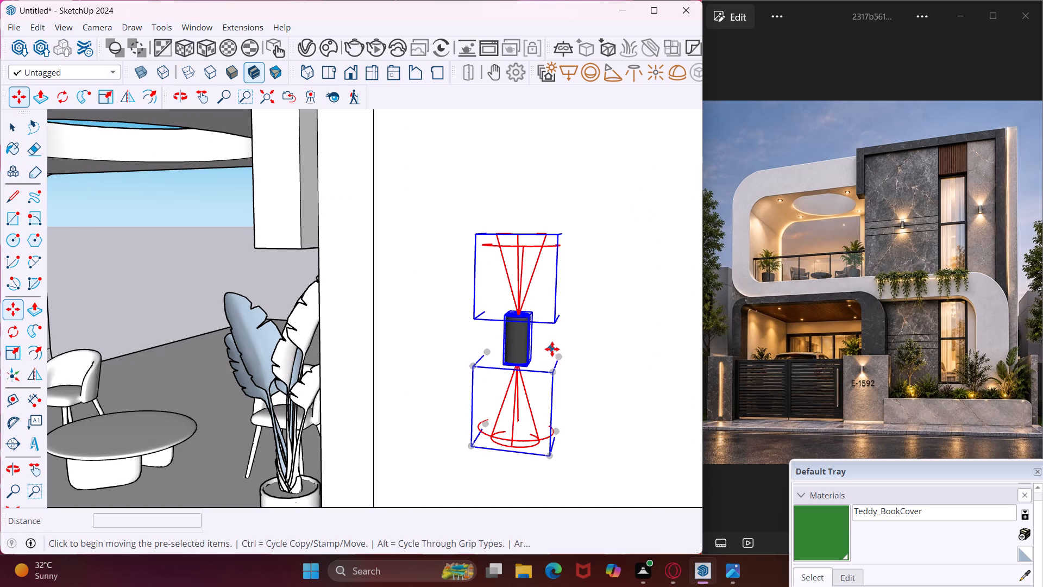
{"action": "left_click", "coordinate": [552, 349]}
{"action": "scroll", "coordinate": [563, 346], "scroll_direction": "down", "scroll_amount": 10}
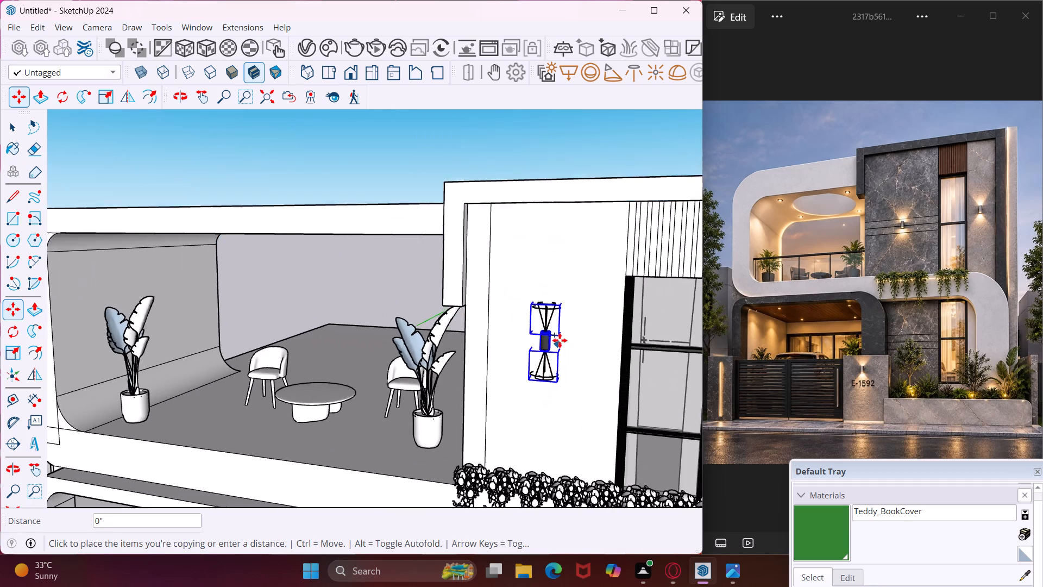
{"action": "scroll", "coordinate": [560, 340], "scroll_direction": "down", "scroll_amount": 8}
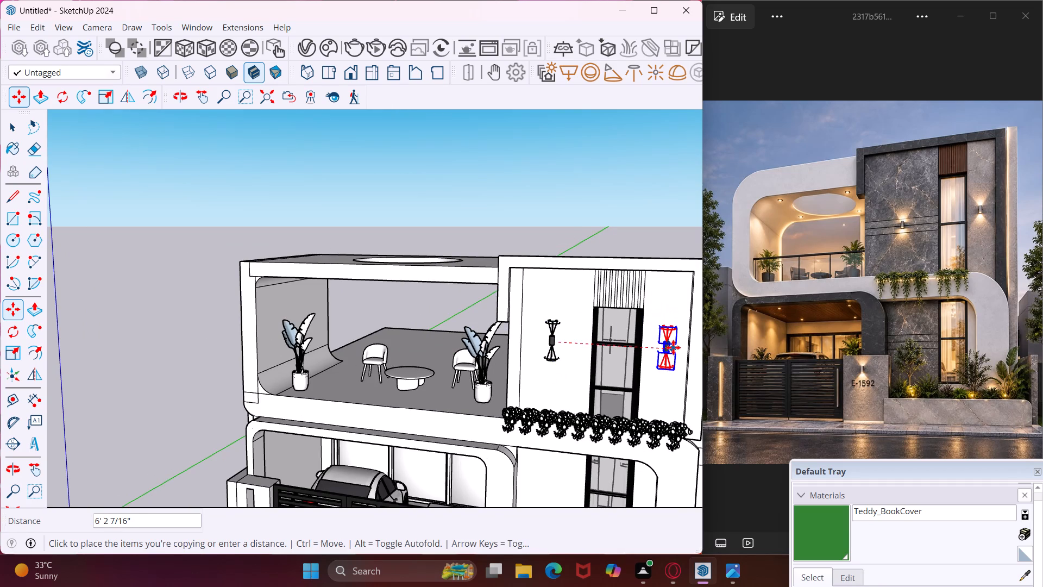
{"action": "left_click", "coordinate": [673, 347]}
Copy the wall light with its two spotlights onto the front face of the gate post beside the gate.
{"action": "left_click", "coordinate": [651, 351]}
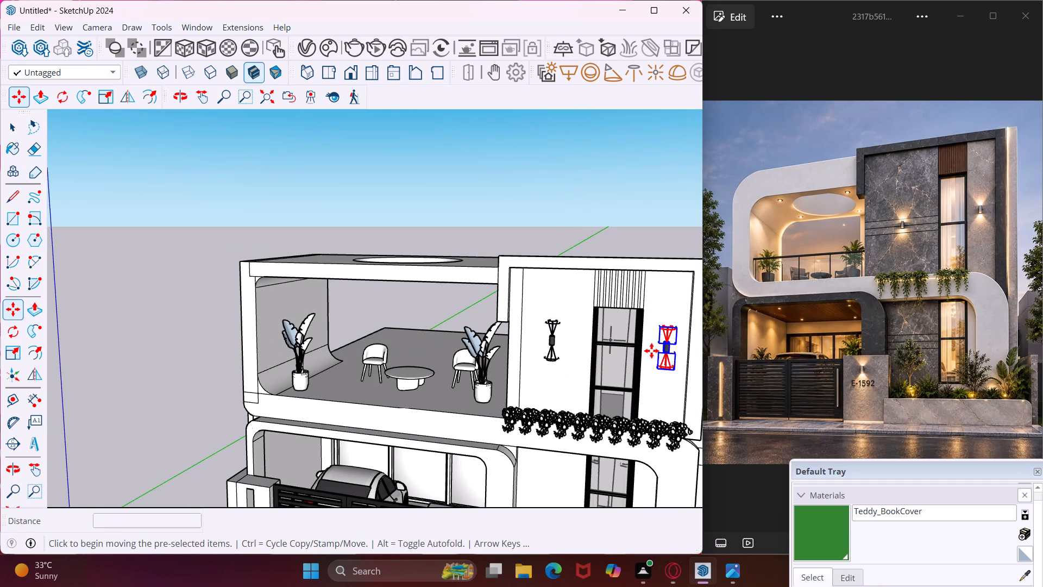
{"action": "scroll", "coordinate": [505, 395], "scroll_direction": "down", "scroll_amount": 5}
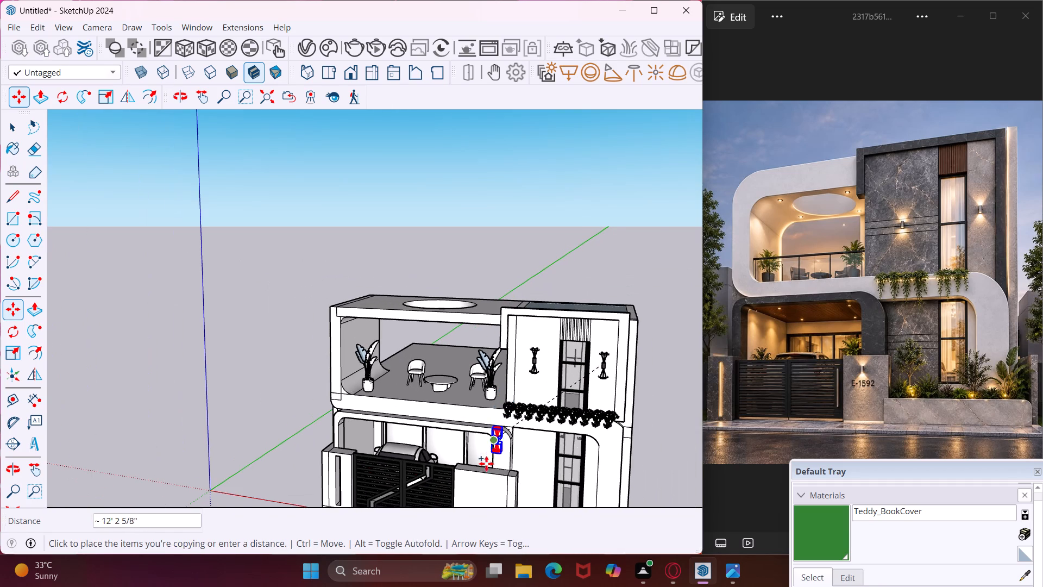
{"action": "middle_click_drag", "start_coordinate": [470, 490], "coordinate": [531, 336]}
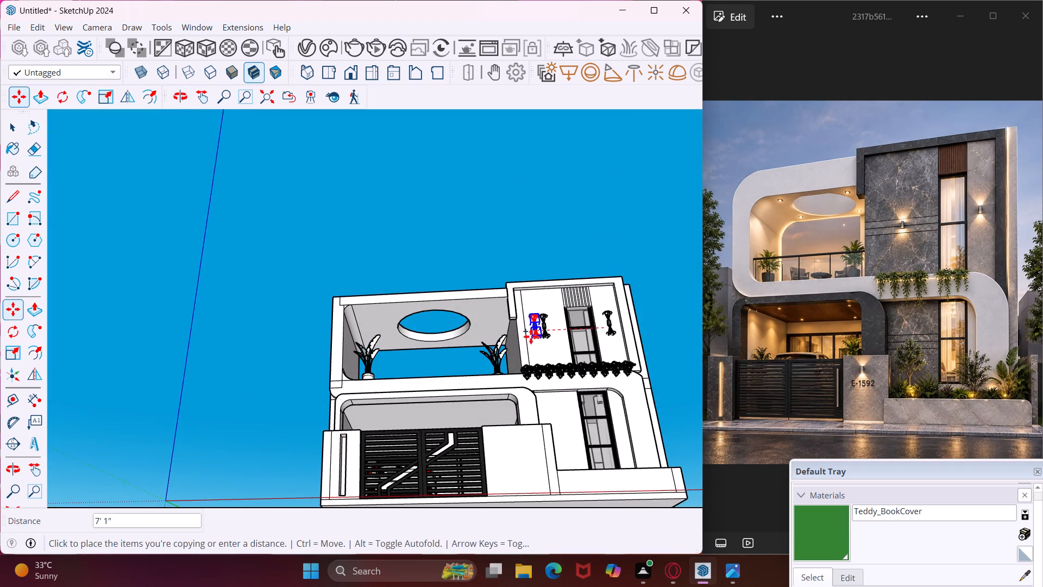
{"action": "scroll", "coordinate": [529, 340], "scroll_direction": "down", "scroll_amount": 4}
{"action": "middle_click_drag", "start_coordinate": [508, 403], "coordinate": [518, 435]}
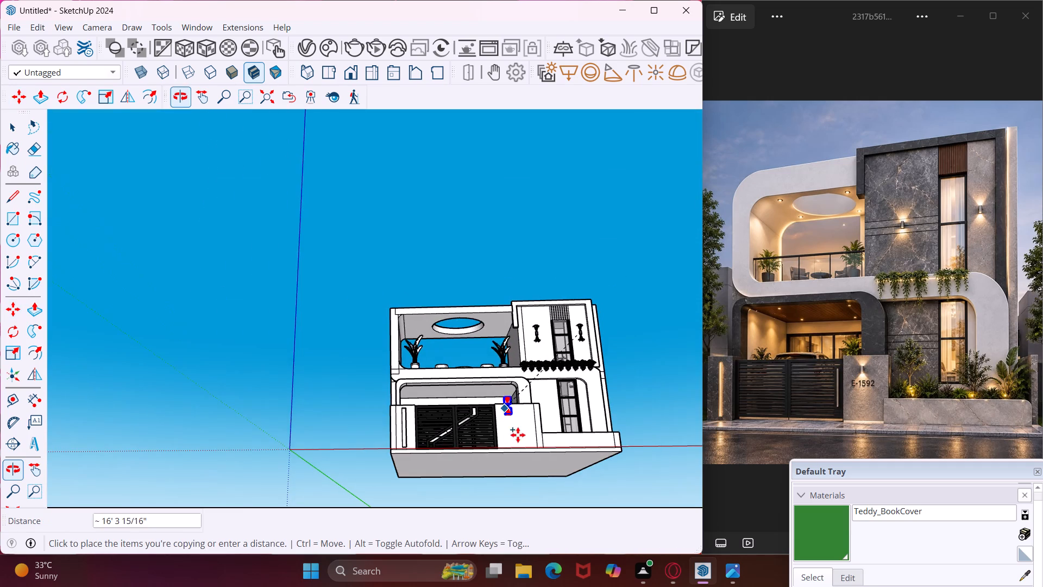
{"action": "scroll", "coordinate": [516, 420], "scroll_direction": "up", "scroll_amount": 12}
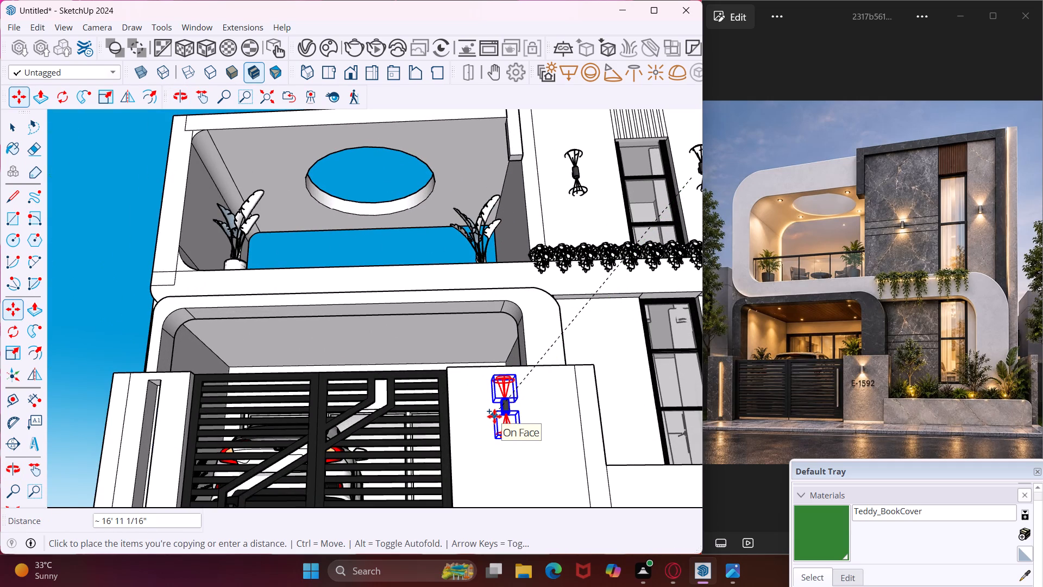
{"action": "left_click", "coordinate": [494, 416]}
{"action": "middle_click_drag", "start_coordinate": [494, 417], "coordinate": [517, 464]}
{"action": "scroll", "coordinate": [483, 430], "scroll_direction": "down", "scroll_amount": 9}
{"action": "key", "text": "Escape"}
{"action": "key", "text": "space"}
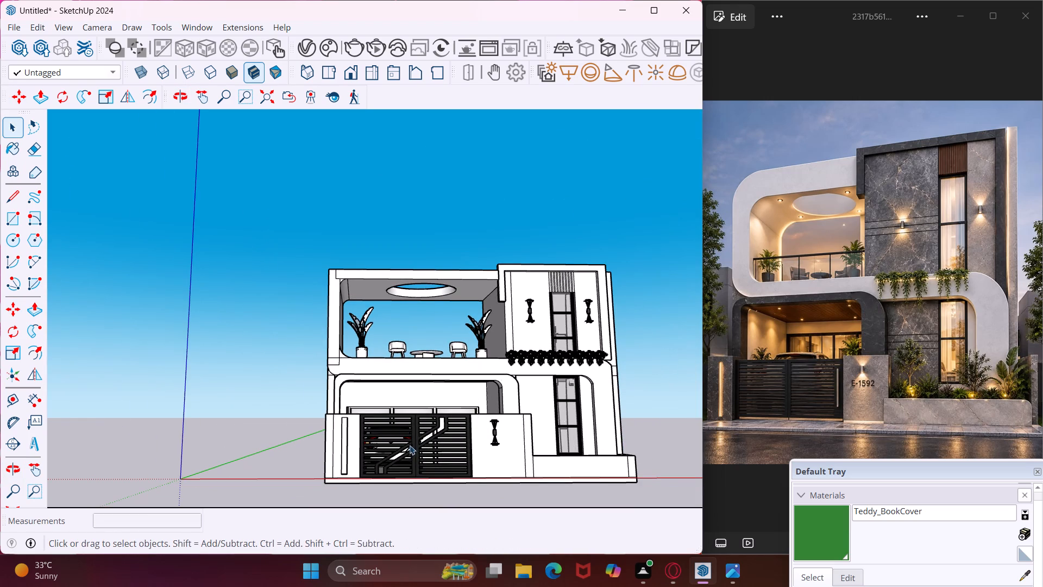
Import the Juniperus tree from the Chaos Cosmos vegetation models and place one in the front planter next to the gate post.
{"action": "middle_click_drag", "start_coordinate": [447, 446], "coordinate": [323, 488]}
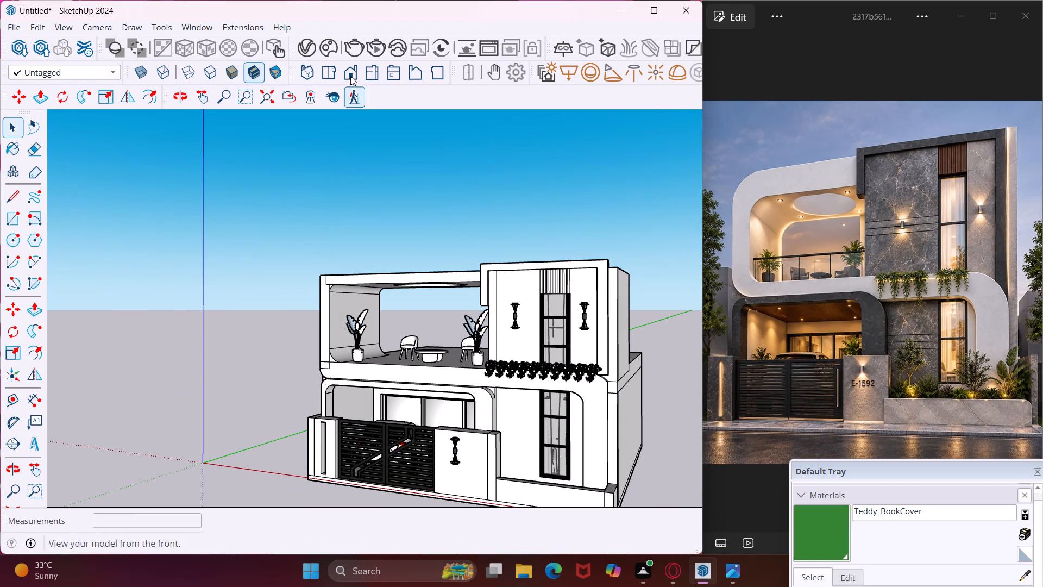
{"action": "left_click", "coordinate": [332, 48]}
{"action": "middle_click_drag", "start_coordinate": [459, 207], "coordinate": [525, 303]}
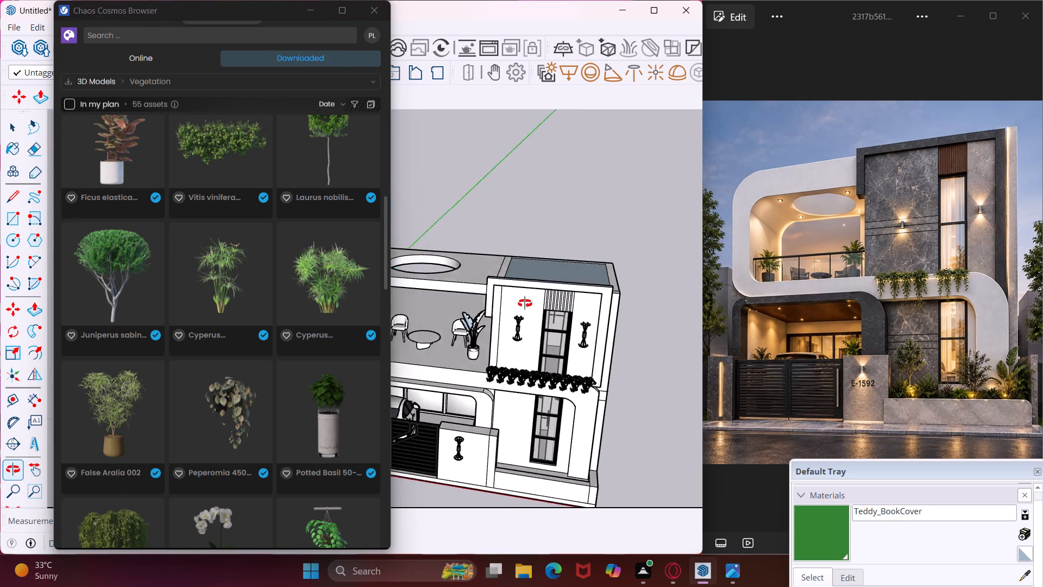
{"action": "middle_click_drag", "start_coordinate": [525, 303], "coordinate": [533, 307]}
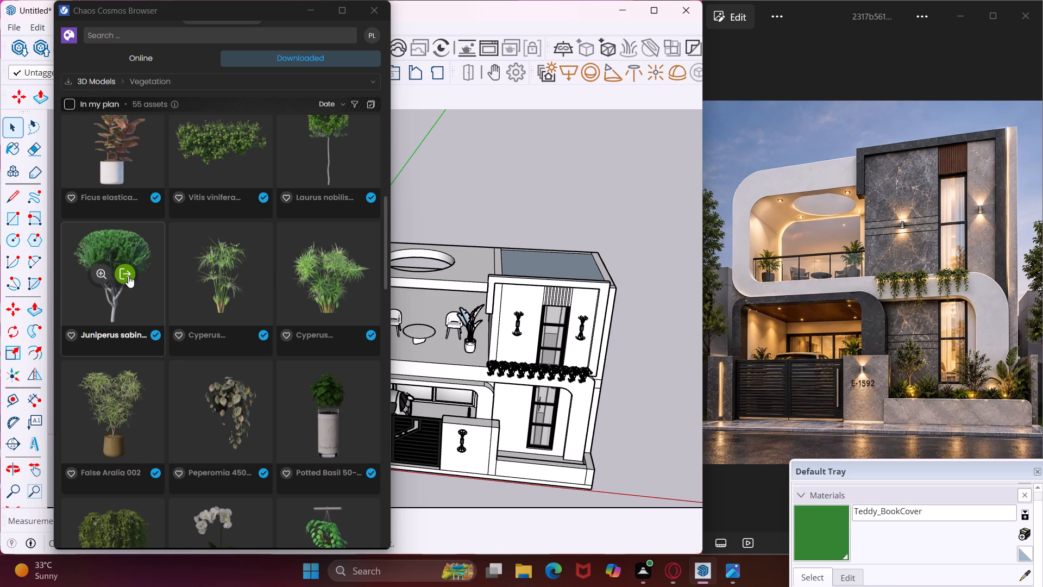
{"action": "left_click", "coordinate": [128, 276]}
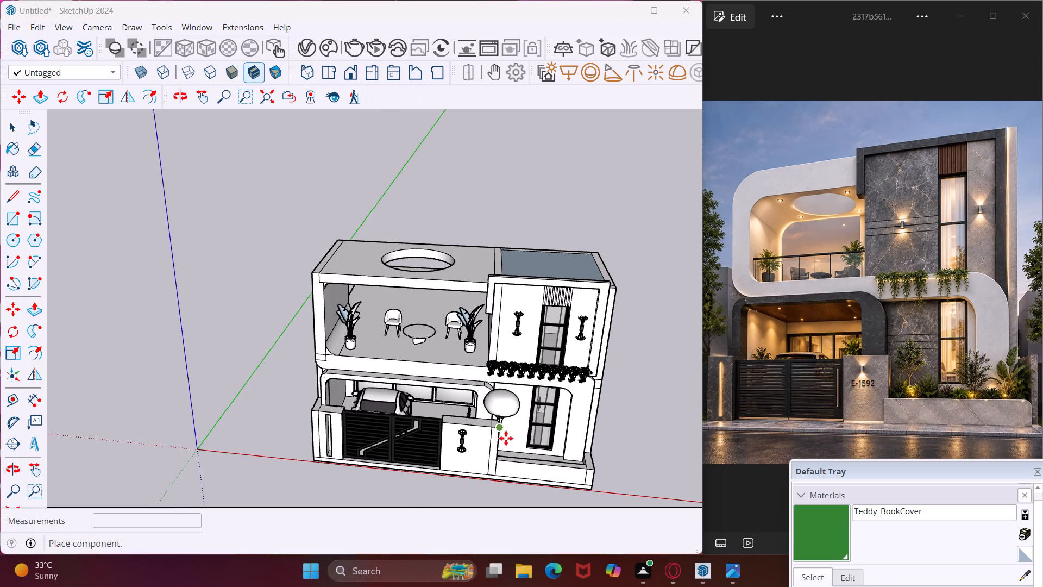
{"action": "scroll", "coordinate": [513, 445], "scroll_direction": "up", "scroll_amount": 8}
{"action": "middle_click_drag", "start_coordinate": [513, 445], "coordinate": [394, 447]}
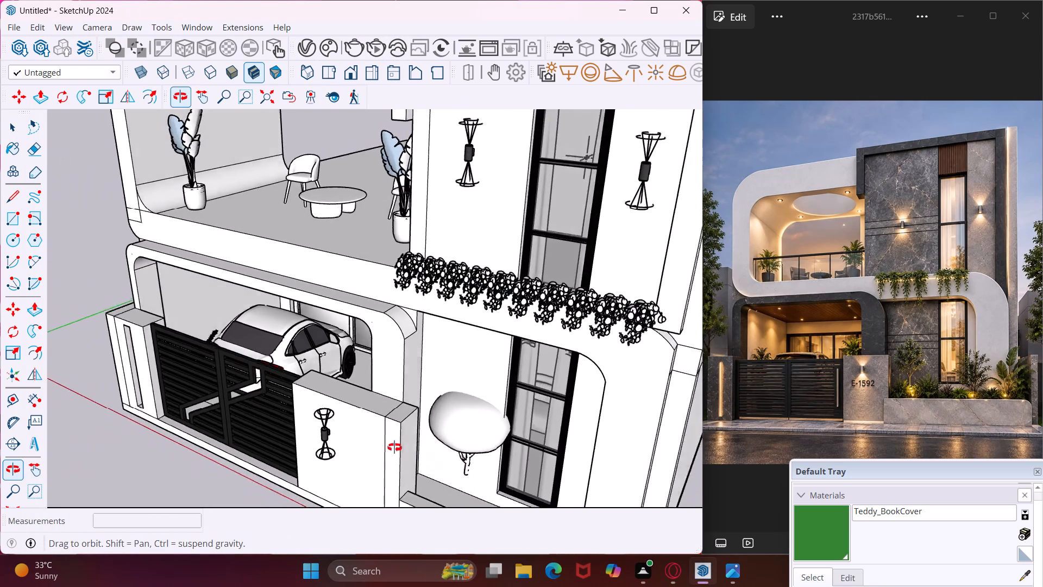
{"action": "middle_click_drag", "start_coordinate": [394, 447], "coordinate": [380, 445]}
{"action": "scroll", "coordinate": [378, 442], "scroll_direction": "up", "scroll_amount": 1}
{"action": "scroll", "coordinate": [375, 440], "scroll_direction": "down", "scroll_amount": 10}
{"action": "middle_click_drag", "start_coordinate": [450, 487], "coordinate": [441, 486]}
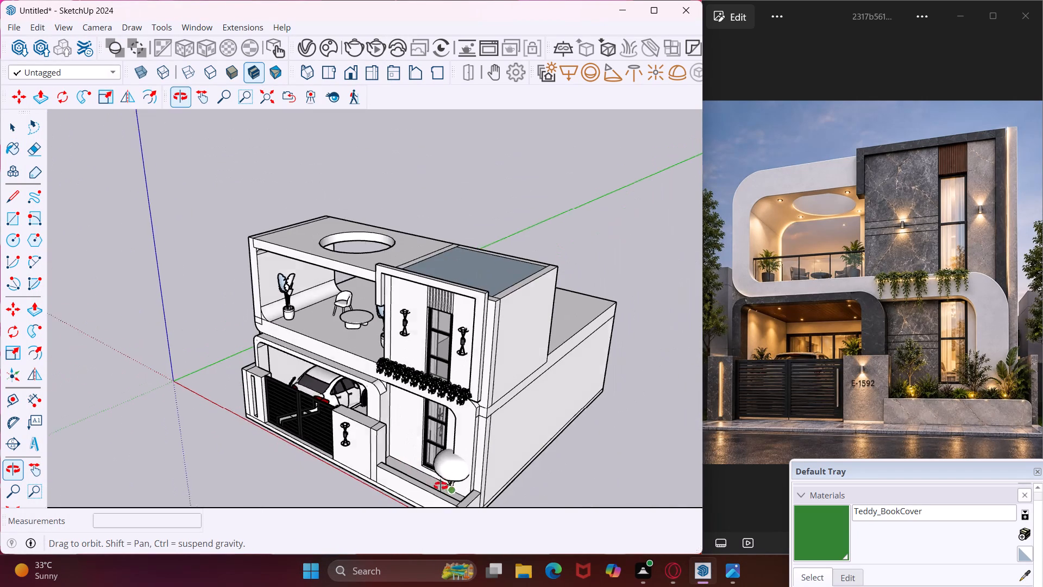
{"action": "middle_click_drag", "start_coordinate": [441, 486], "coordinate": [341, 463]}
{"action": "scroll", "coordinate": [355, 460], "scroll_direction": "up", "scroll_amount": 5}
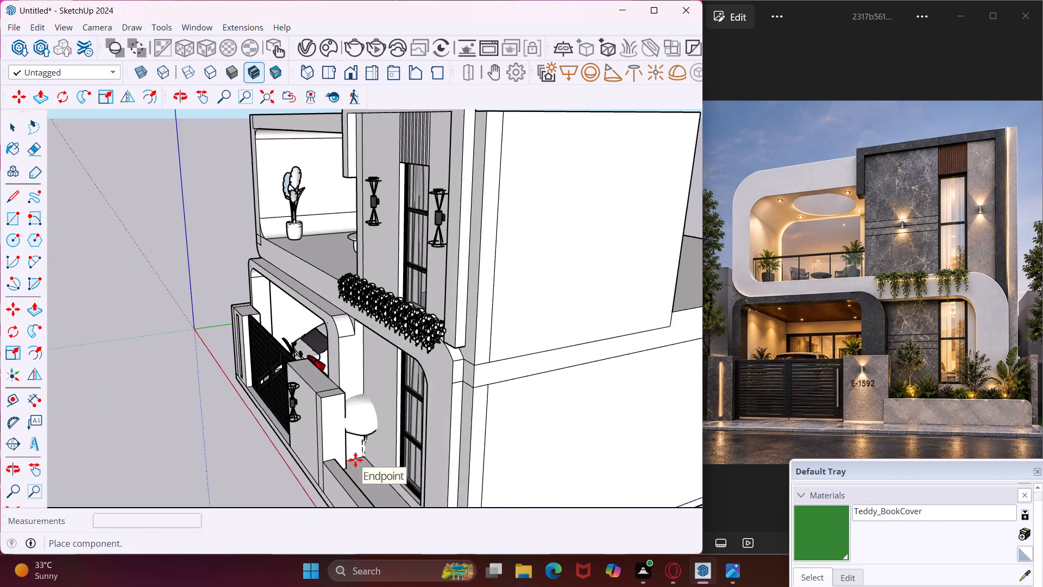
{"action": "scroll", "coordinate": [355, 460], "scroll_direction": "up", "scroll_amount": 4}
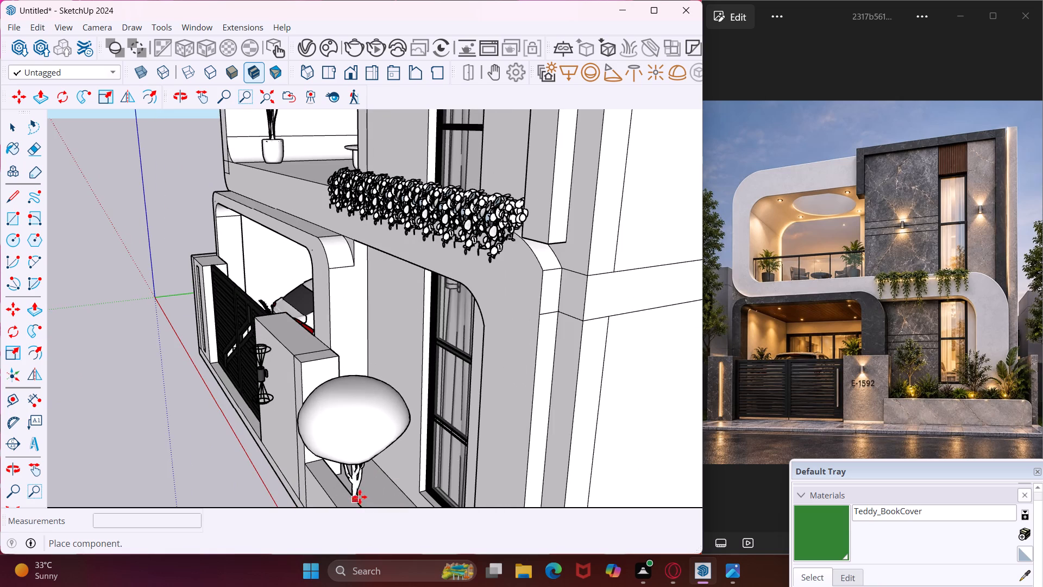
{"action": "left_click", "coordinate": [361, 495]}
{"action": "middle_click_drag", "start_coordinate": [361, 495], "coordinate": [475, 470]}
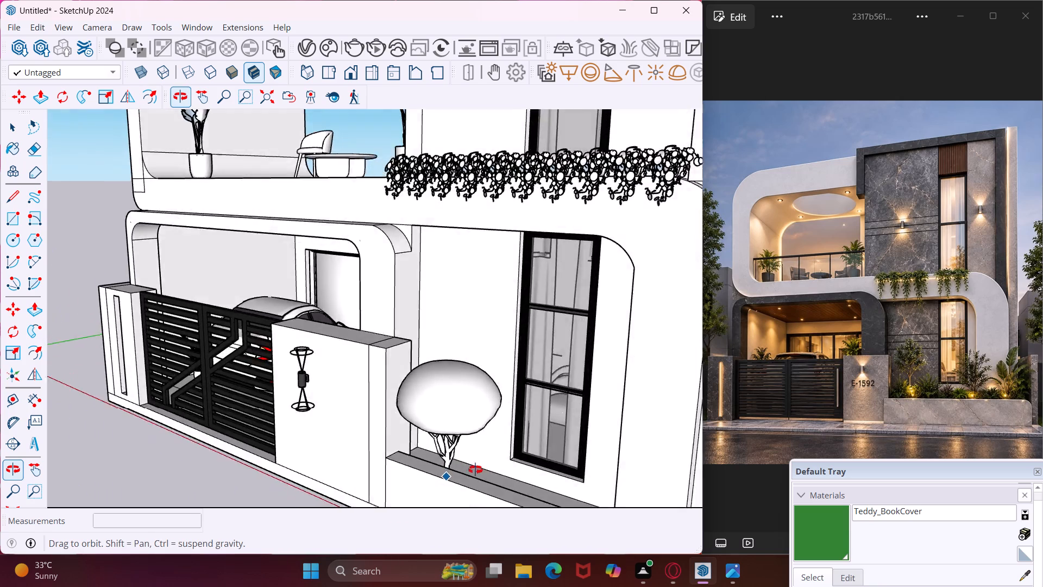
{"action": "middle_click_drag", "start_coordinate": [475, 470], "coordinate": [549, 436]}
{"action": "scroll", "coordinate": [476, 429], "scroll_direction": "down", "scroll_amount": 3}
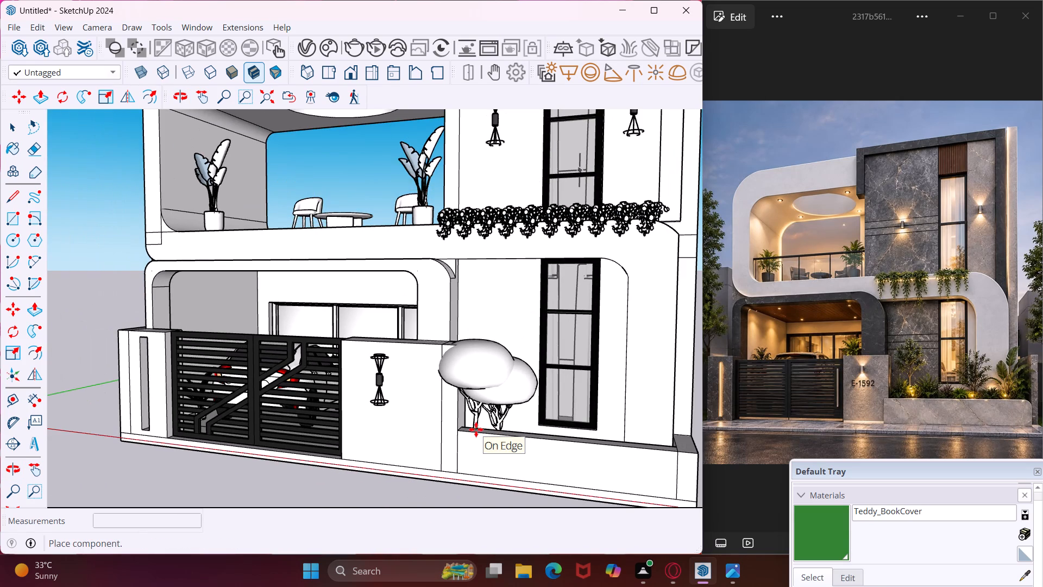
{"action": "key", "text": "Escape"}
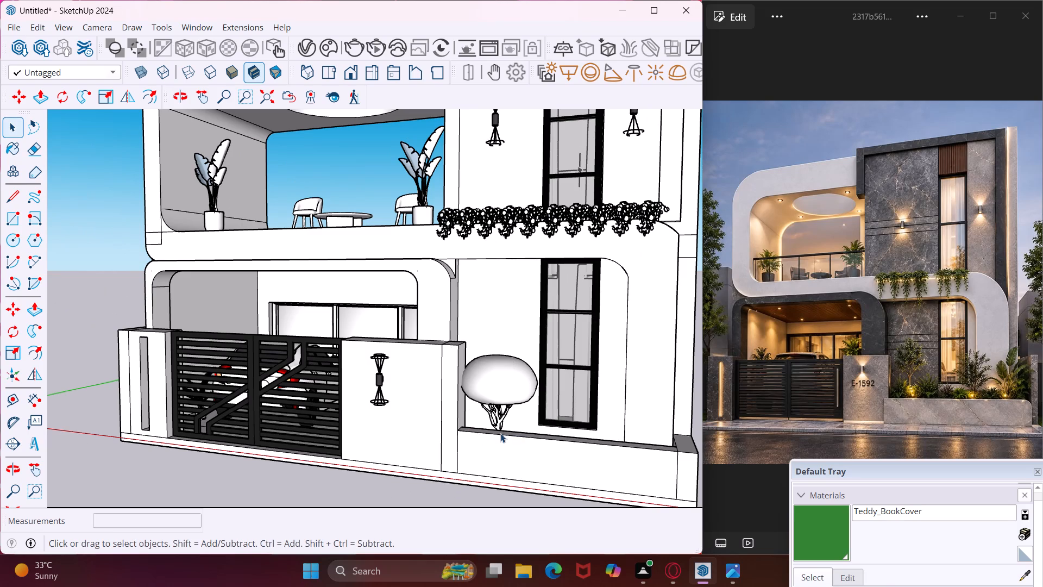
Import Cyperus alternifolius 005 from Chaos Cosmos and place two in the front planter, one beside the tree and one near the far end.
{"action": "left_click", "coordinate": [330, 54]}
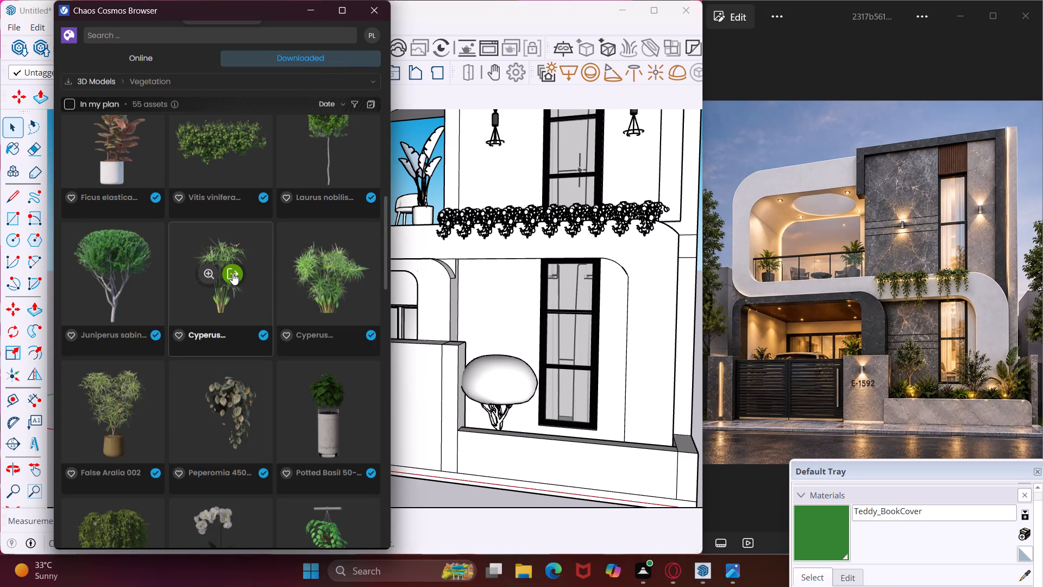
{"action": "left_click", "coordinate": [233, 273]}
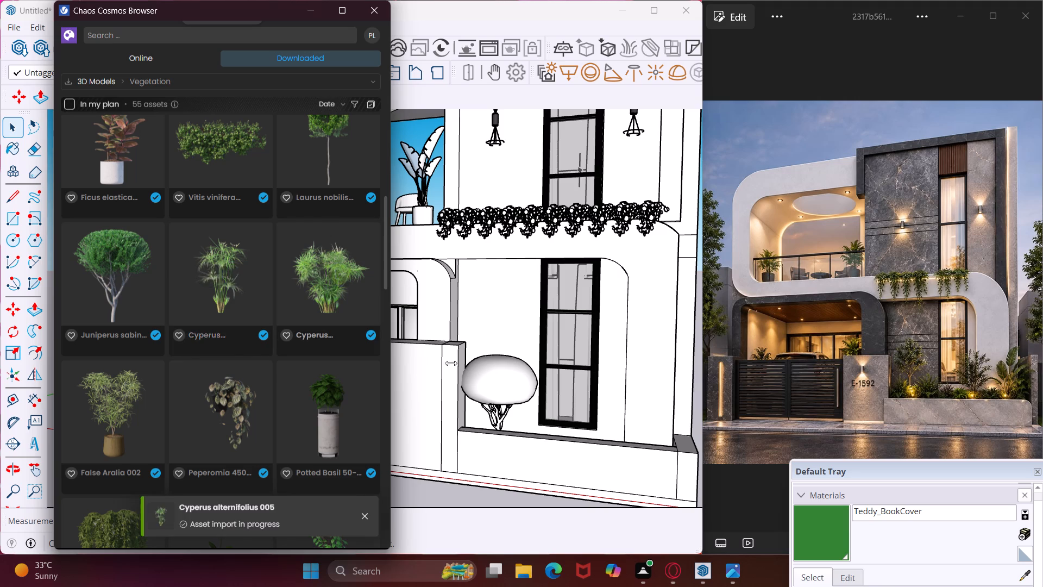
{"action": "middle_click_drag", "start_coordinate": [553, 429], "coordinate": [368, 466]}
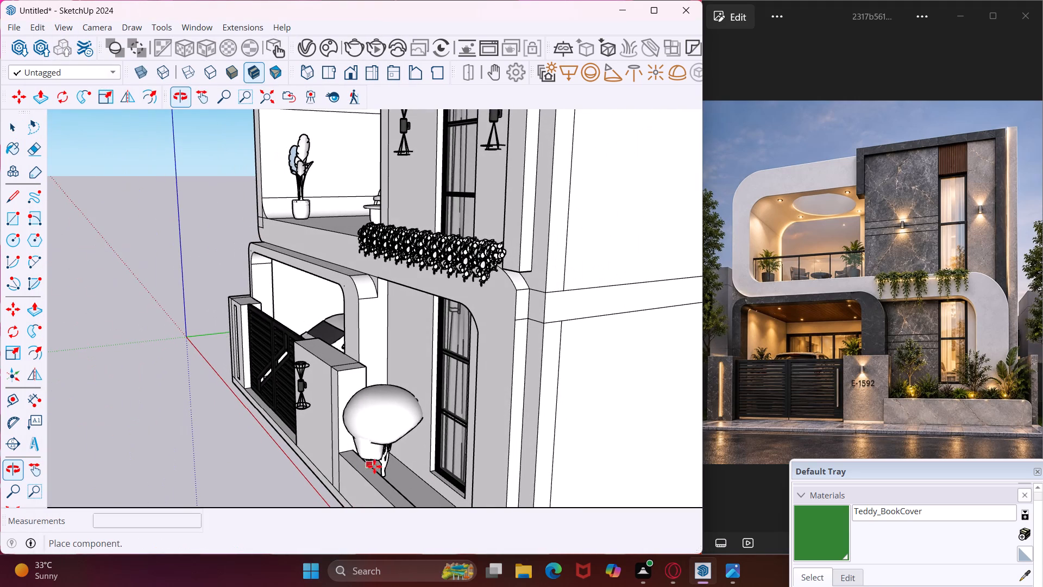
{"action": "scroll", "coordinate": [409, 492], "scroll_direction": "up", "scroll_amount": 3}
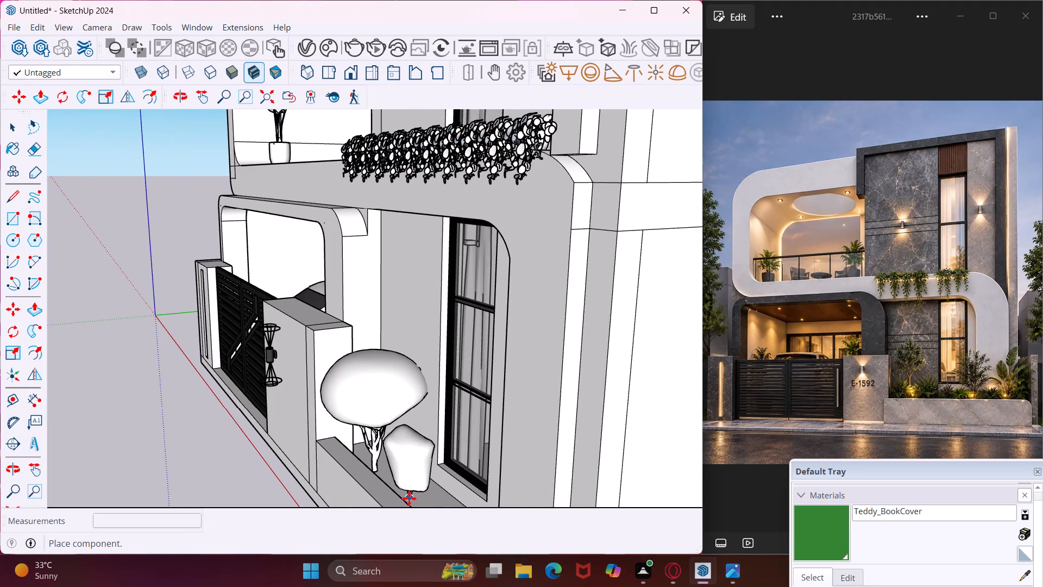
{"action": "left_click", "coordinate": [409, 498]}
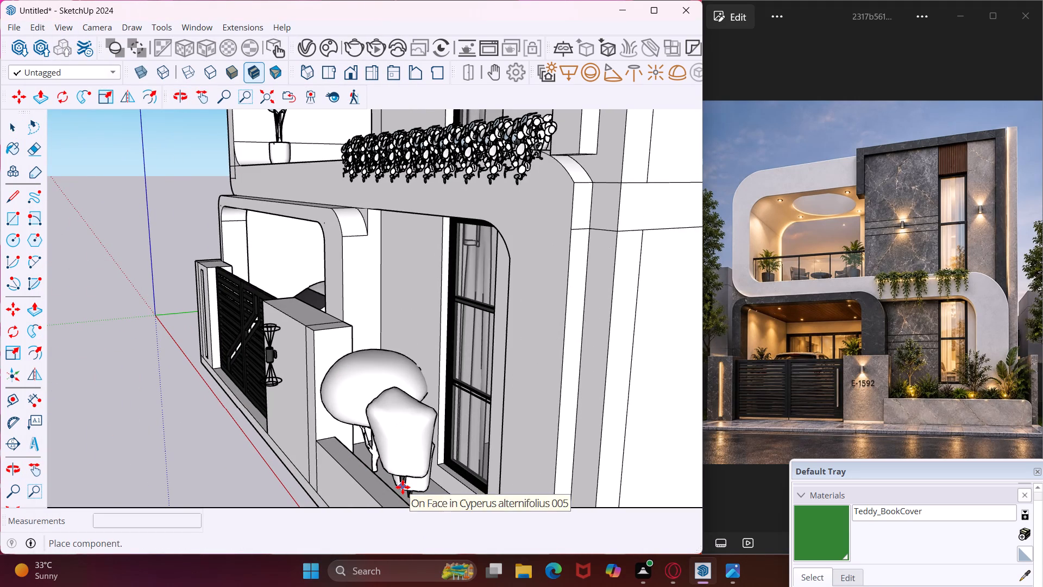
{"action": "scroll", "coordinate": [401, 484], "scroll_direction": "down", "scroll_amount": 6}
{"action": "middle_click_drag", "start_coordinate": [401, 478], "coordinate": [561, 475]}
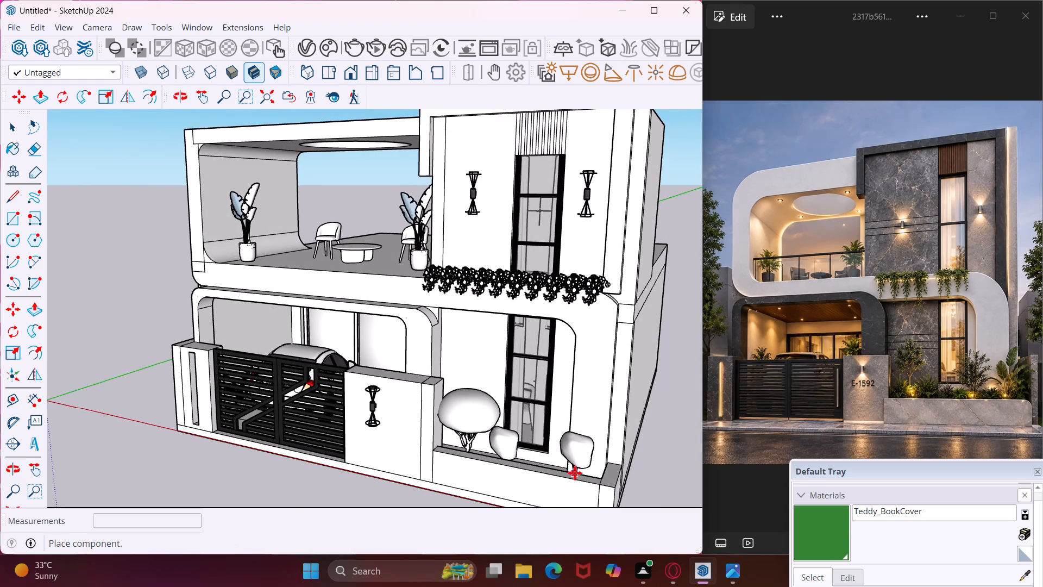
{"action": "scroll", "coordinate": [579, 473], "scroll_direction": "up", "scroll_amount": 8}
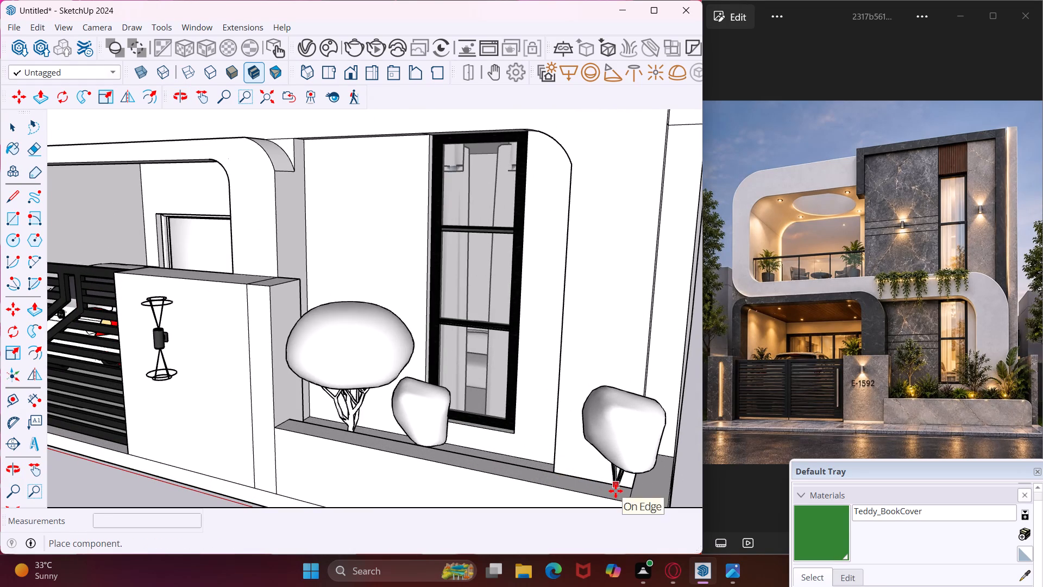
{"action": "left_click", "coordinate": [618, 491]}
{"action": "key", "text": "Escape"}
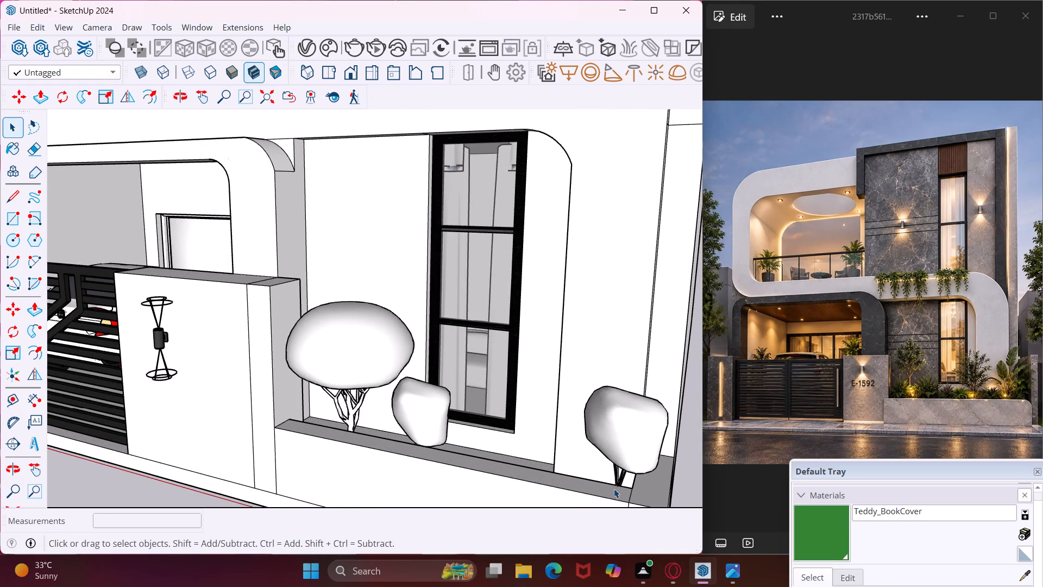
Import the dark-potted Potted Plant 60 from Chaos Cosmos and place two side by side in the front planter between the Cyperus plants.
{"action": "left_click", "coordinate": [331, 51]}
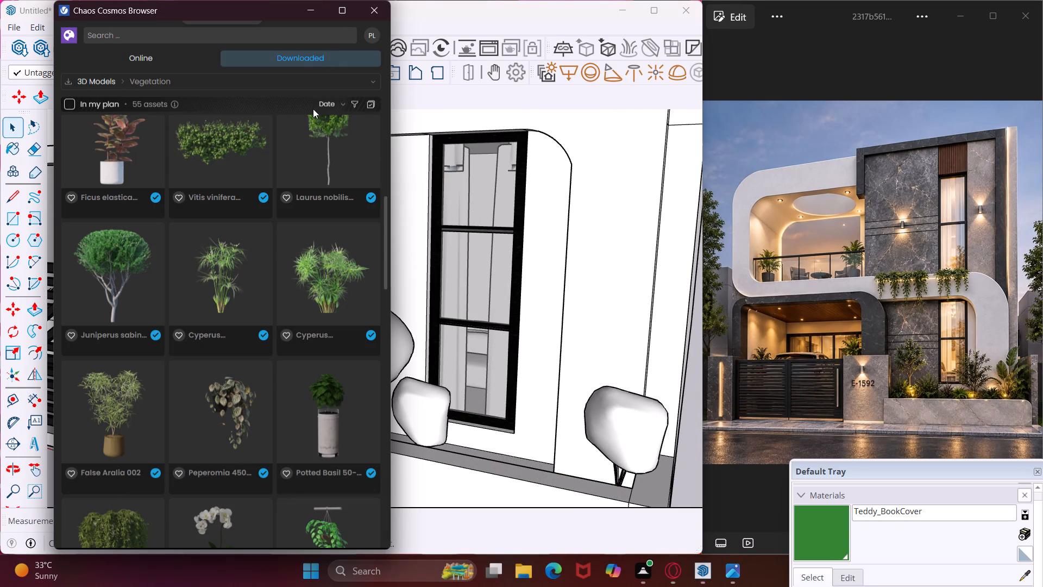
{"action": "scroll", "coordinate": [284, 307], "scroll_direction": "down", "scroll_amount": 3}
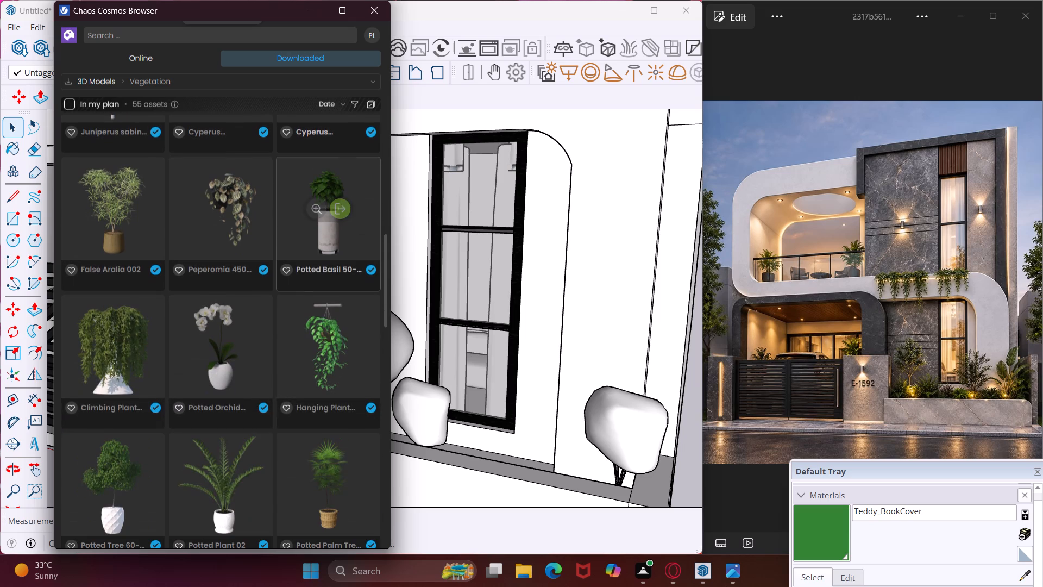
{"action": "scroll", "coordinate": [263, 324], "scroll_direction": "down", "scroll_amount": 2}
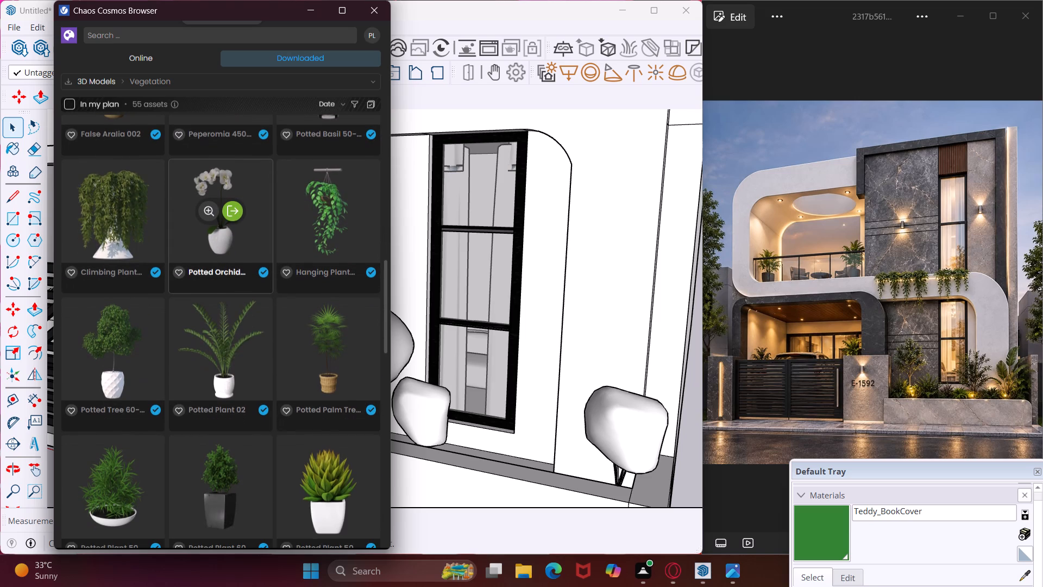
{"action": "scroll", "coordinate": [263, 324], "scroll_direction": "down", "scroll_amount": 3}
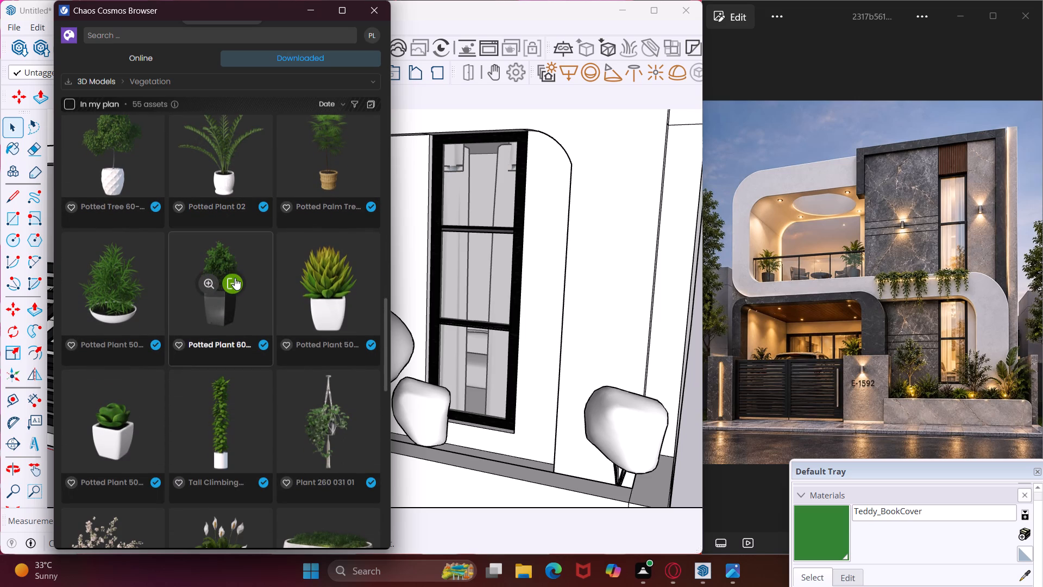
{"action": "scroll", "coordinate": [235, 278], "scroll_direction": "down", "scroll_amount": 3}
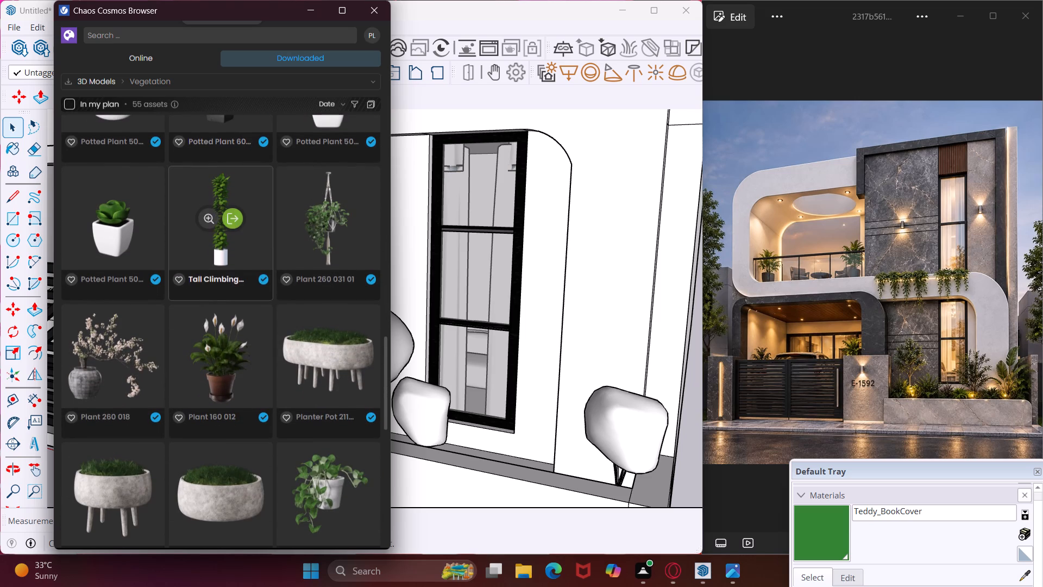
{"action": "scroll", "coordinate": [235, 278], "scroll_direction": "up", "scroll_amount": 4}
{"action": "left_click", "coordinate": [235, 347]}
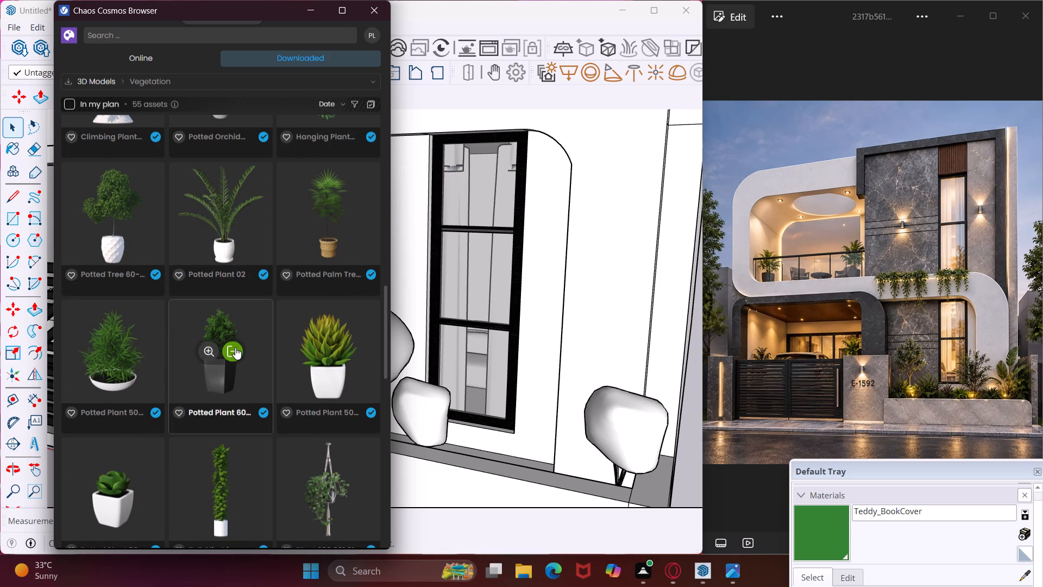
{"action": "middle_click_drag", "start_coordinate": [500, 447], "coordinate": [486, 451]}
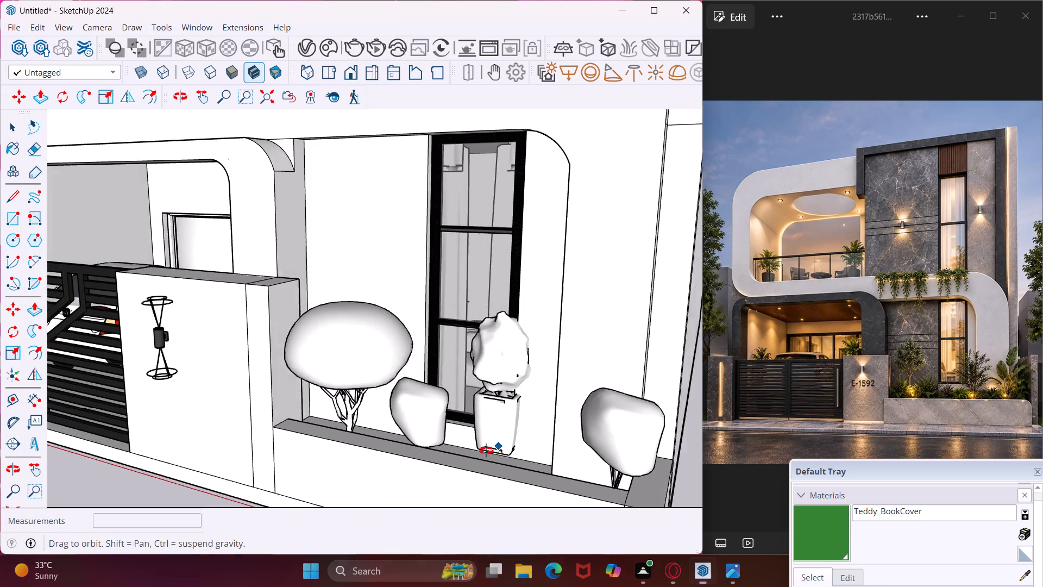
{"action": "middle_click_drag", "start_coordinate": [486, 451], "coordinate": [379, 476]}
{"action": "scroll", "coordinate": [395, 486], "scroll_direction": "up", "scroll_amount": 3}
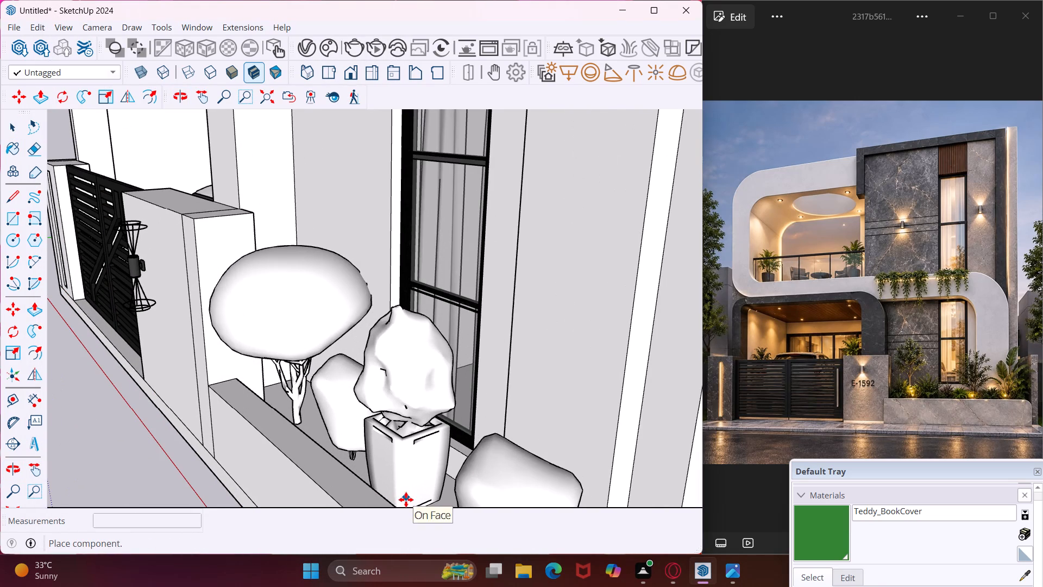
{"action": "left_click", "coordinate": [401, 492]}
{"action": "middle_click_drag", "start_coordinate": [404, 490], "coordinate": [470, 474]}
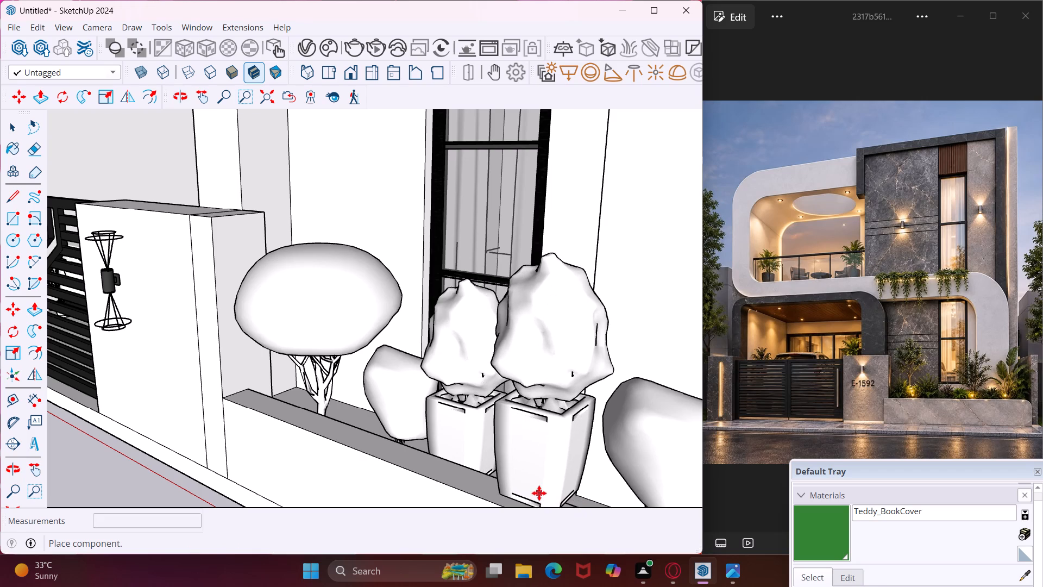
{"action": "left_click", "coordinate": [551, 491]}
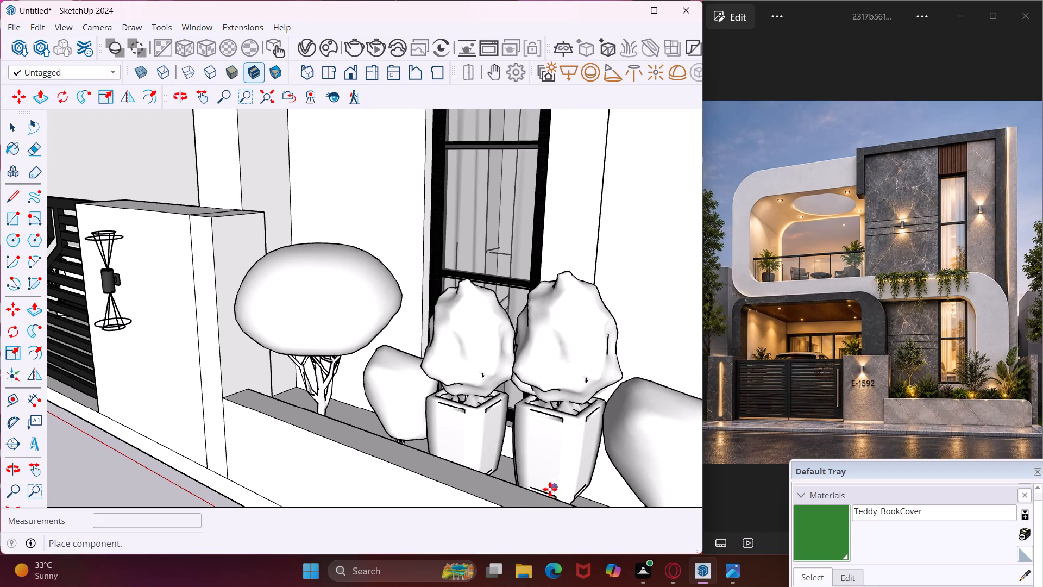
{"action": "key", "text": "Escape"}
{"action": "key", "text": "space"}
Create a V-Ray Emissive material with a pale yellow colour and an intensity of 4.7.
{"action": "middle_click_drag", "start_coordinate": [429, 436], "coordinate": [630, 399]}
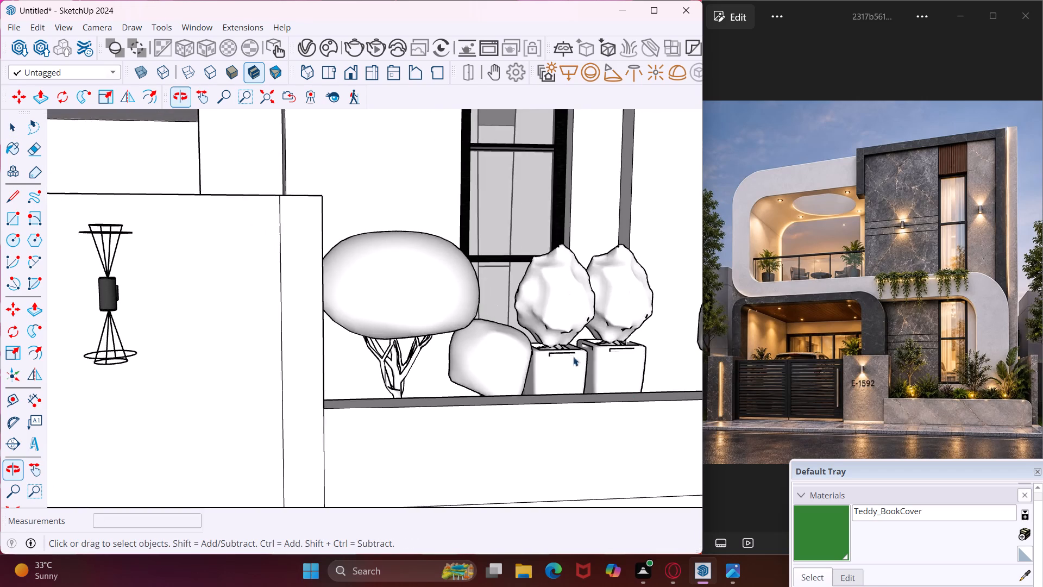
{"action": "scroll", "coordinate": [485, 349], "scroll_direction": "down", "scroll_amount": 15}
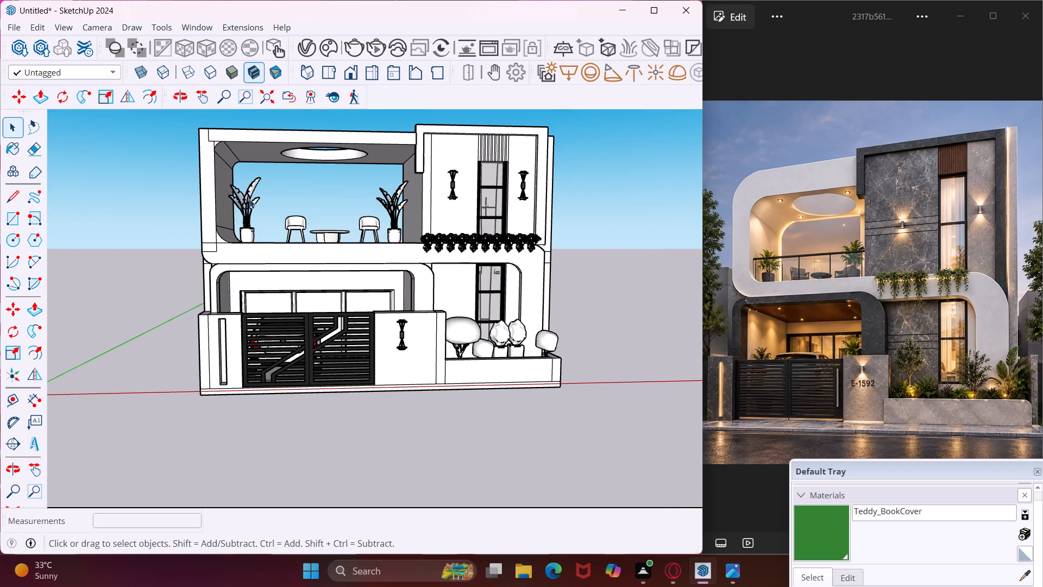
{"action": "left_click", "coordinate": [312, 46]}
{"action": "left_click", "coordinate": [422, 494]}
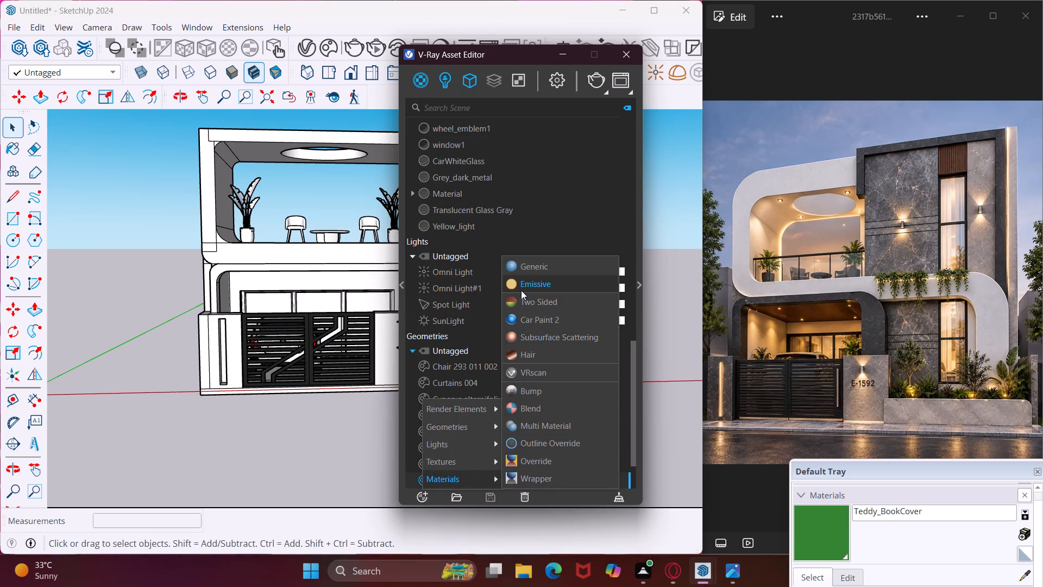
{"action": "left_click", "coordinate": [521, 290]}
{"action": "left_click", "coordinate": [639, 277]}
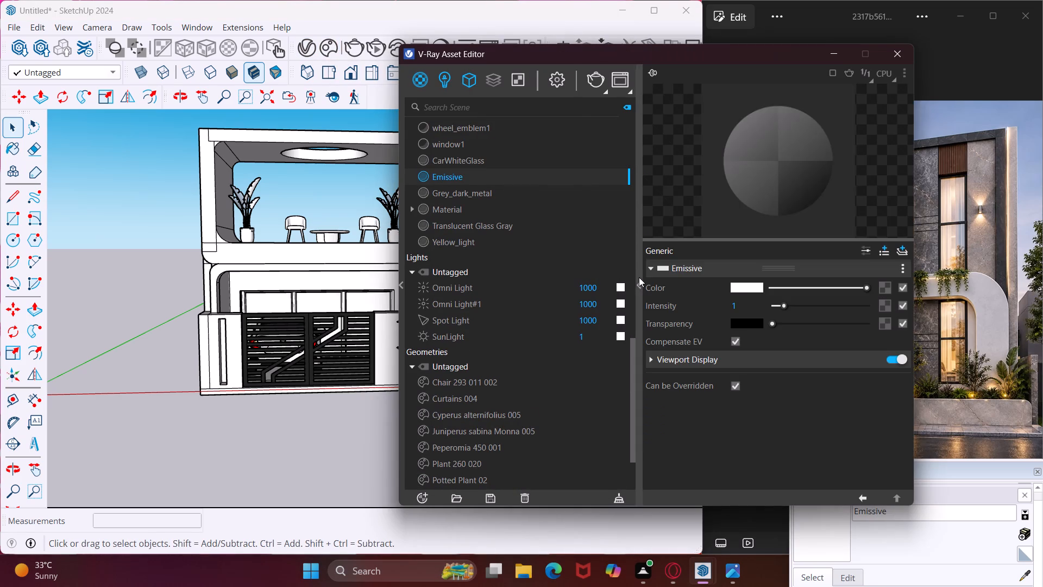
{"action": "left_click", "coordinate": [740, 288]}
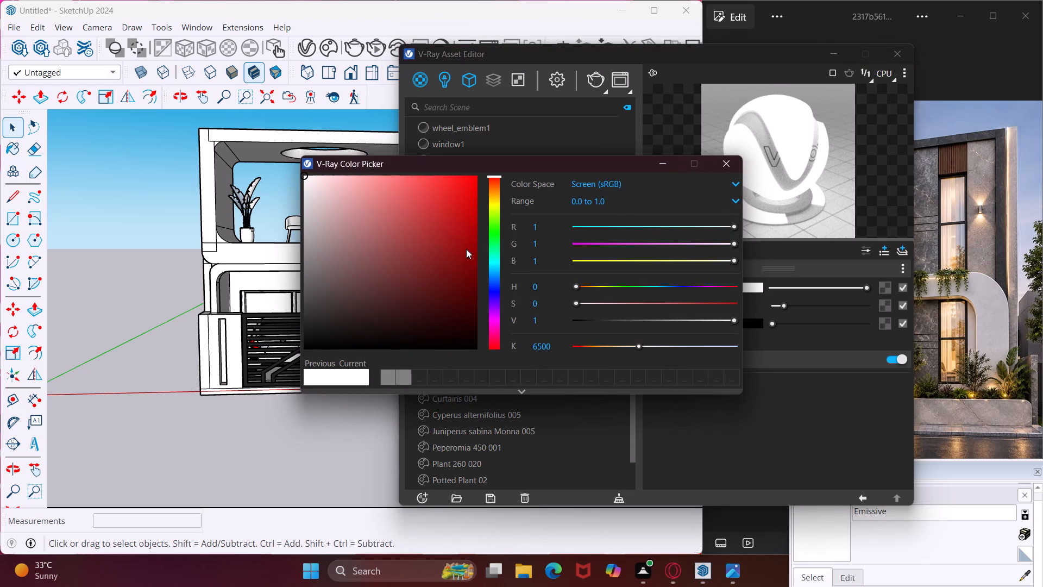
{"action": "left_click", "coordinate": [498, 204]}
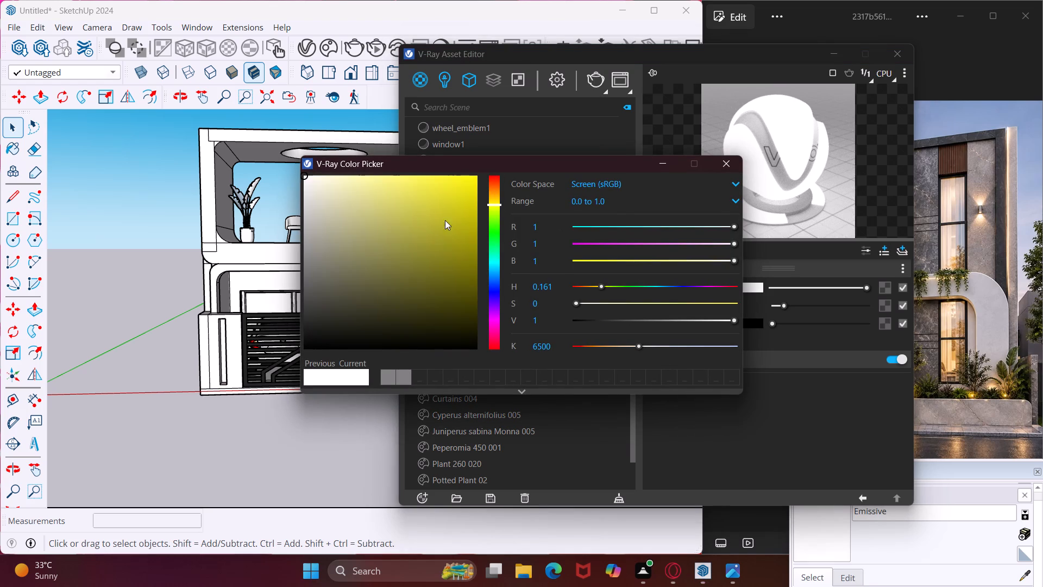
{"action": "left_click", "coordinate": [322, 187]}
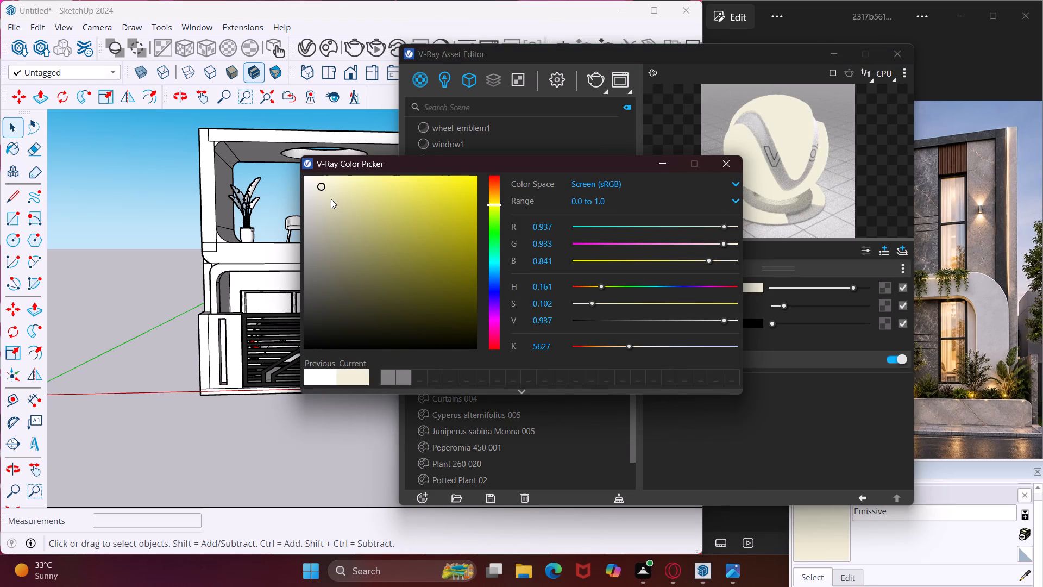
{"action": "left_click", "coordinate": [331, 199]}
{"action": "left_click", "coordinate": [658, 166]}
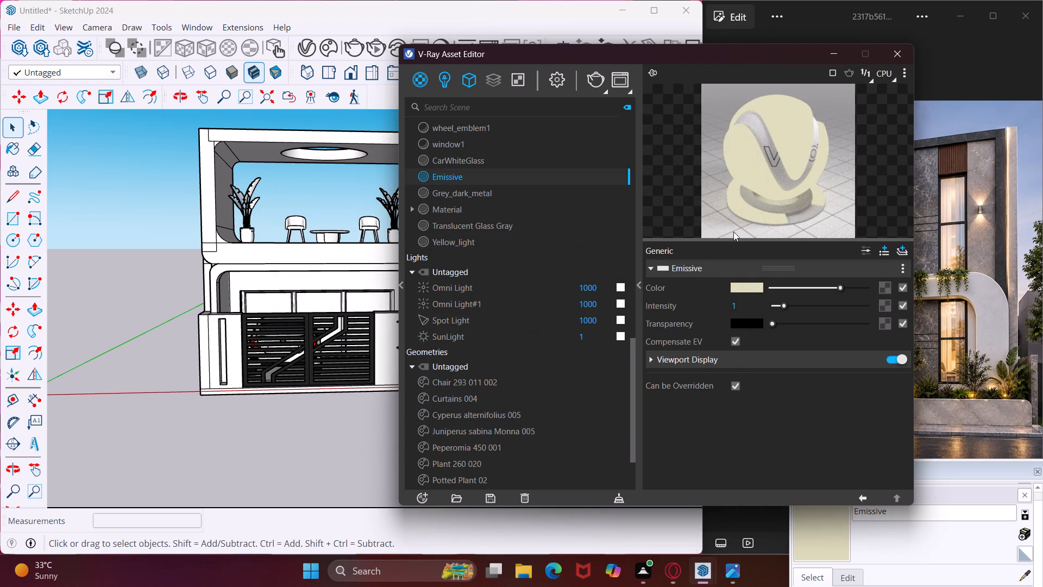
{"action": "left_click_drag", "start_coordinate": [782, 304], "coordinate": [792, 299]}
{"action": "left_click_drag", "start_coordinate": [792, 299], "coordinate": [818, 298]}
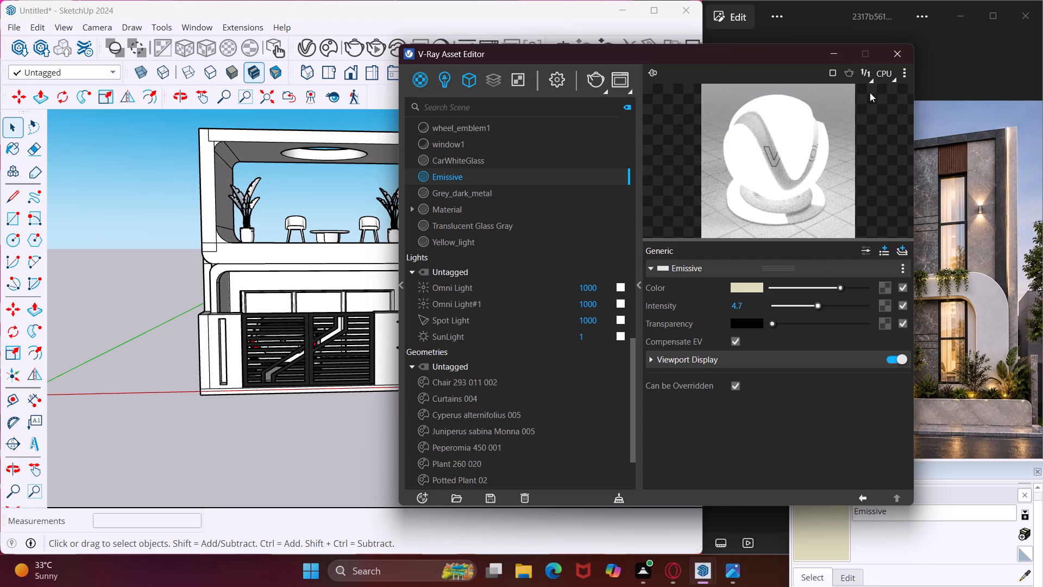
{"action": "left_click", "coordinate": [840, 54]}
Paint the back and both side faces of the vertical slot in the narrow gate pillar with the Emissive material.
{"action": "left_click", "coordinate": [826, 542]}
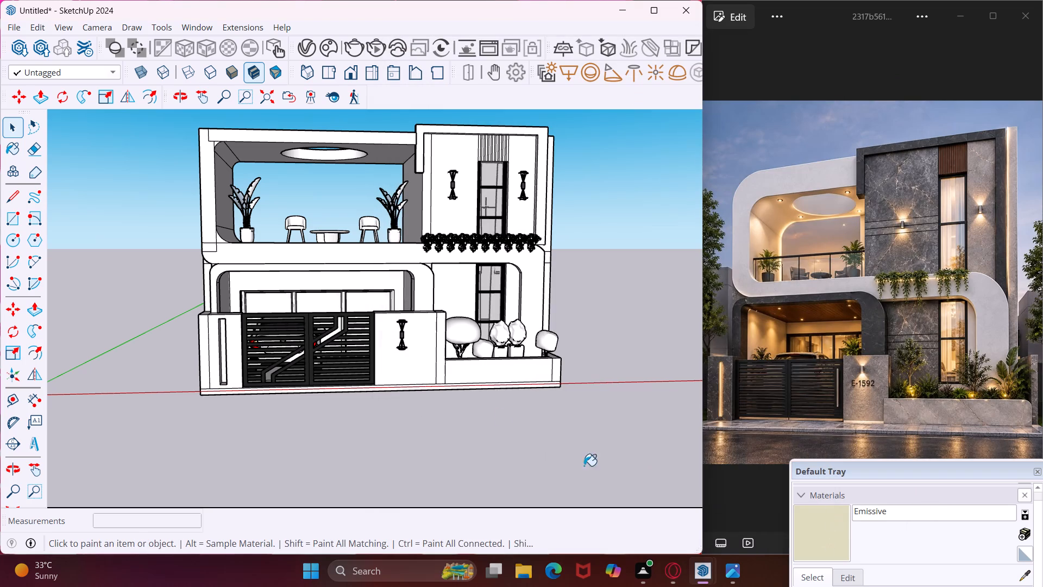
{"action": "scroll", "coordinate": [210, 349], "scroll_direction": "up", "scroll_amount": 13}
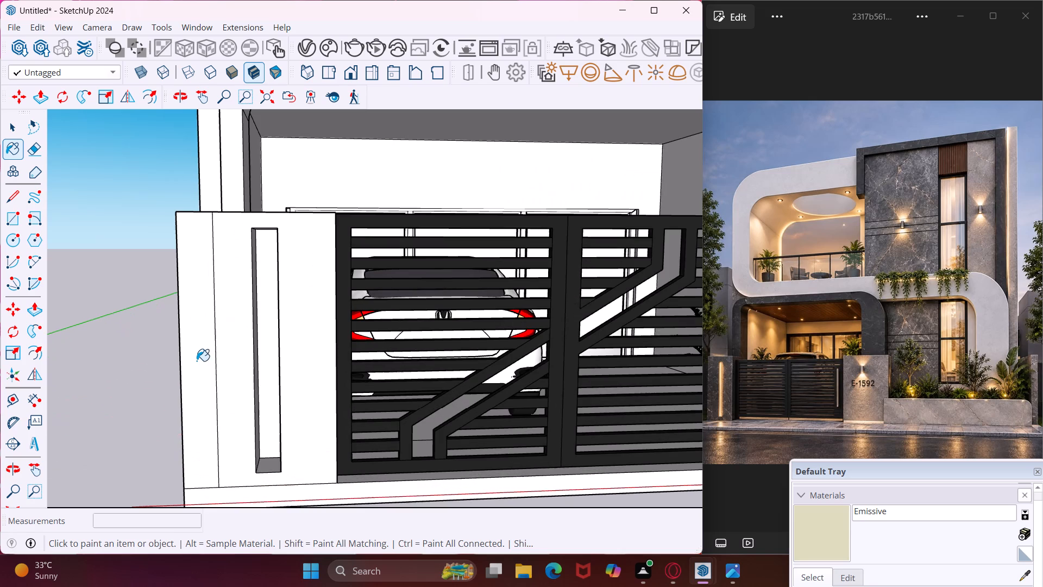
{"action": "middle_click_drag", "start_coordinate": [207, 371], "coordinate": [142, 368]}
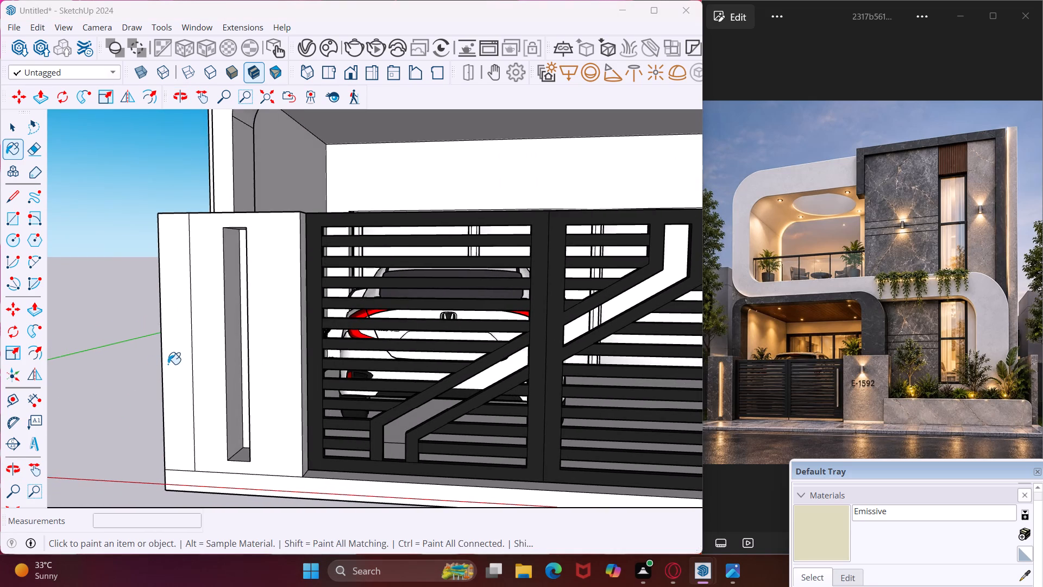
{"action": "scroll", "coordinate": [173, 360], "scroll_direction": "up", "scroll_amount": 8}
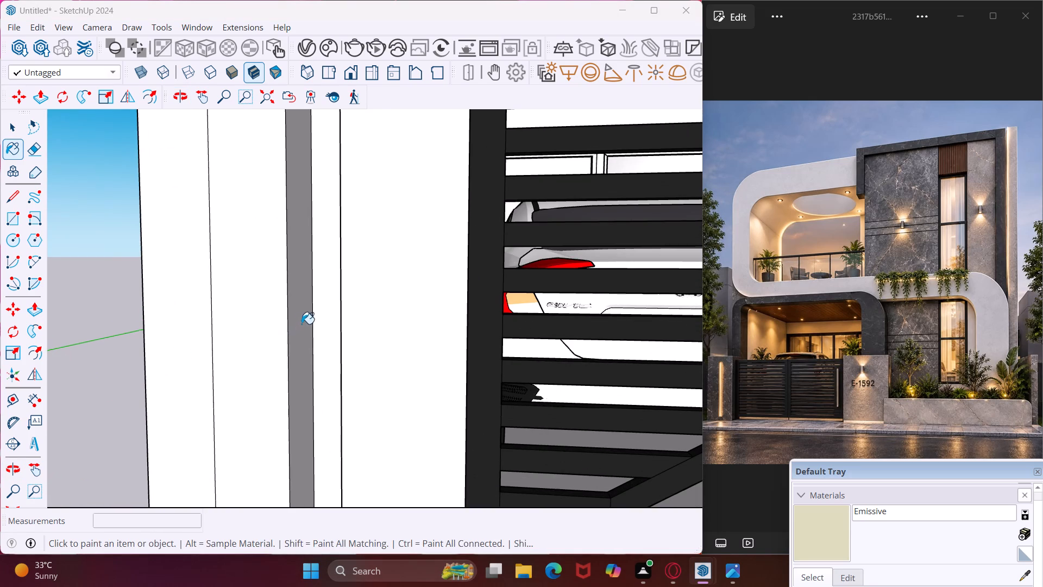
{"action": "left_click", "coordinate": [301, 323]}
{"action": "left_click", "coordinate": [330, 311]}
{"action": "middle_click_drag", "start_coordinate": [321, 310], "coordinate": [479, 321]}
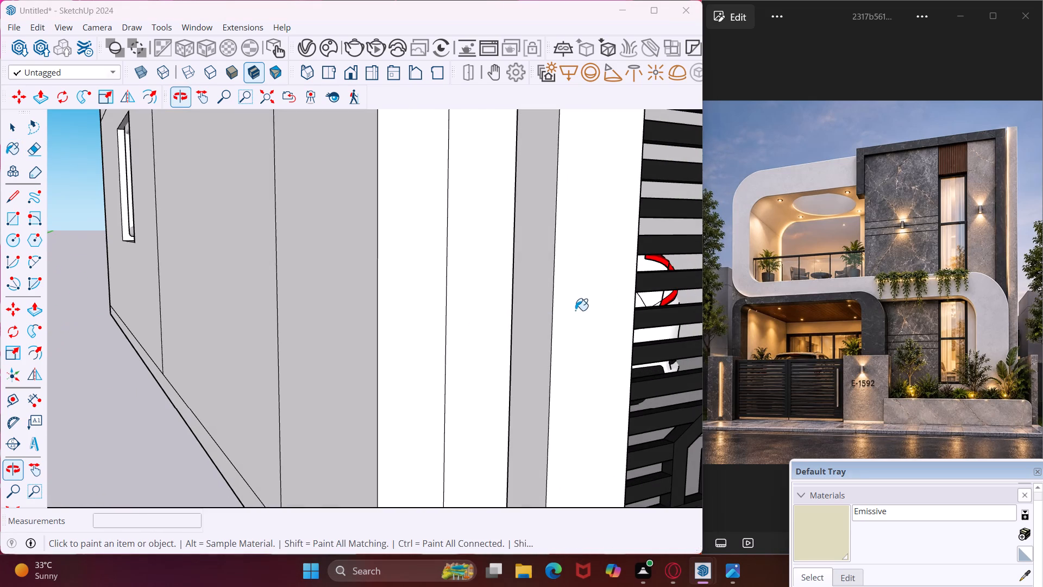
{"action": "left_click", "coordinate": [537, 303]}
Paint the bottom and top faces of the gate pillar's vertical slot with the Emissive material.
{"action": "middle_click_drag", "start_coordinate": [531, 301], "coordinate": [436, 330]}
{"action": "scroll", "coordinate": [418, 326], "scroll_direction": "down", "scroll_amount": 2}
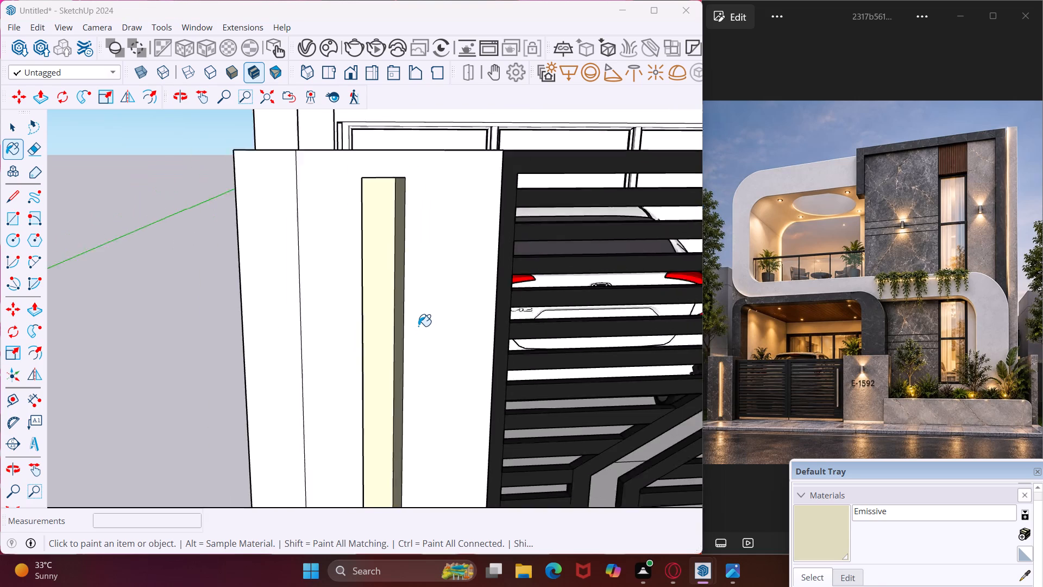
{"action": "scroll", "coordinate": [418, 326], "scroll_direction": "down", "scroll_amount": 11}
{"action": "scroll", "coordinate": [398, 406], "scroll_direction": "up", "scroll_amount": 6}
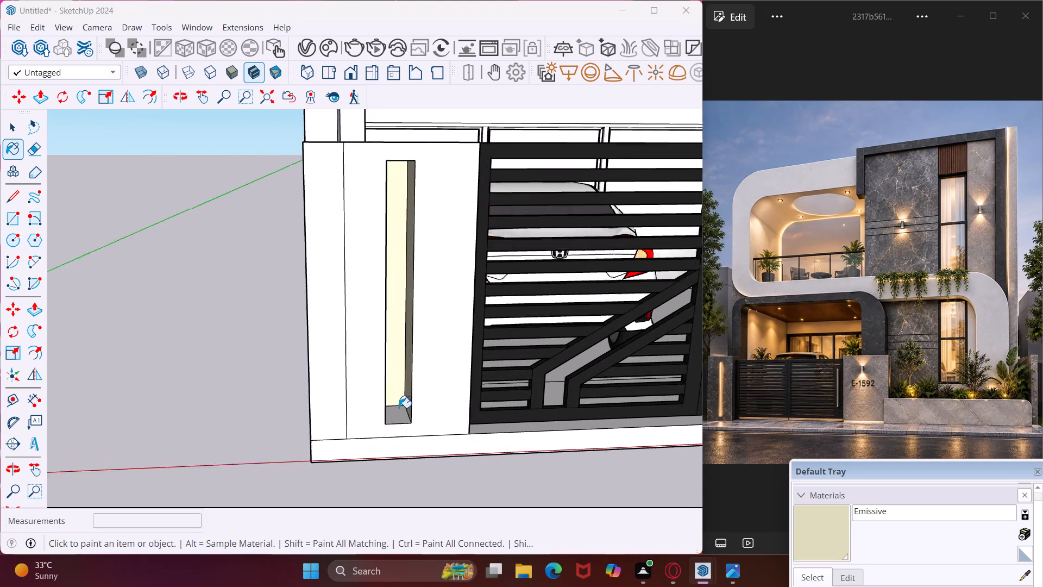
{"action": "scroll", "coordinate": [399, 408], "scroll_direction": "up", "scroll_amount": 1}
{"action": "left_click", "coordinate": [399, 412]}
{"action": "middle_click_drag", "start_coordinate": [385, 358], "coordinate": [384, 314]}
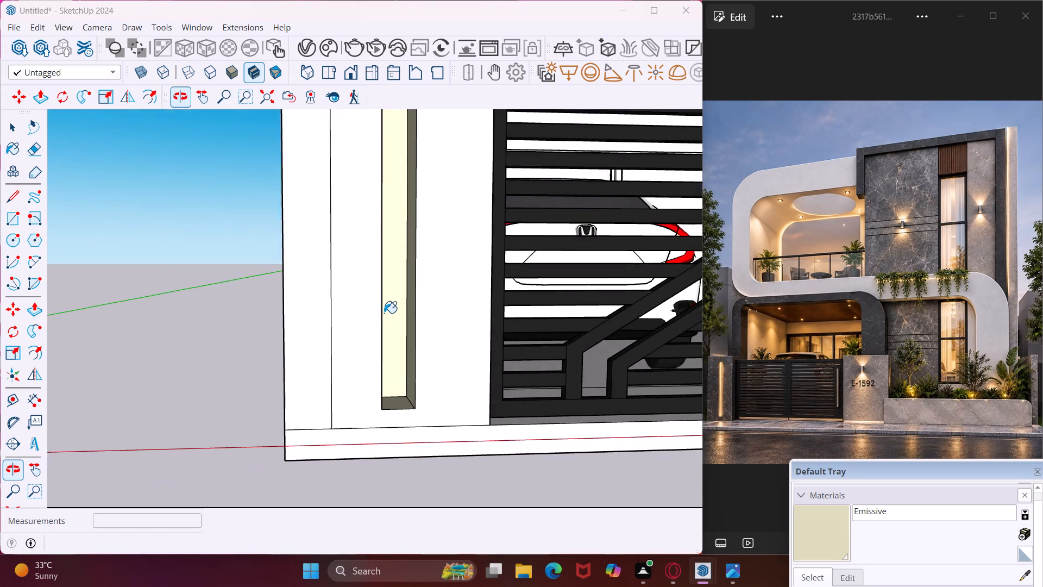
{"action": "scroll", "coordinate": [384, 313], "scroll_direction": "down", "scroll_amount": 8}
{"action": "scroll", "coordinate": [399, 211], "scroll_direction": "up", "scroll_amount": 9}
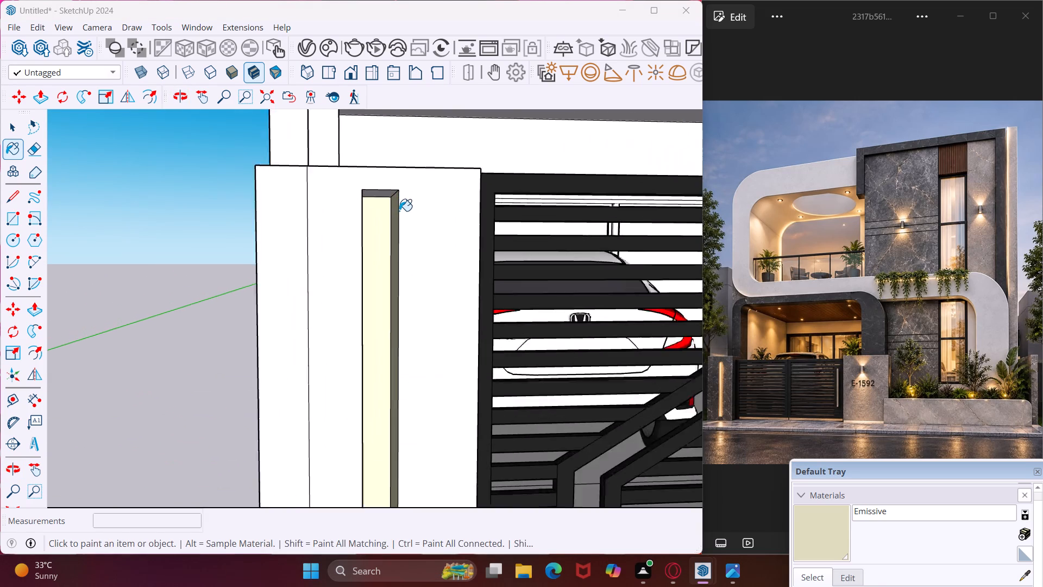
{"action": "middle_click_drag", "start_coordinate": [399, 211], "coordinate": [474, 141]}
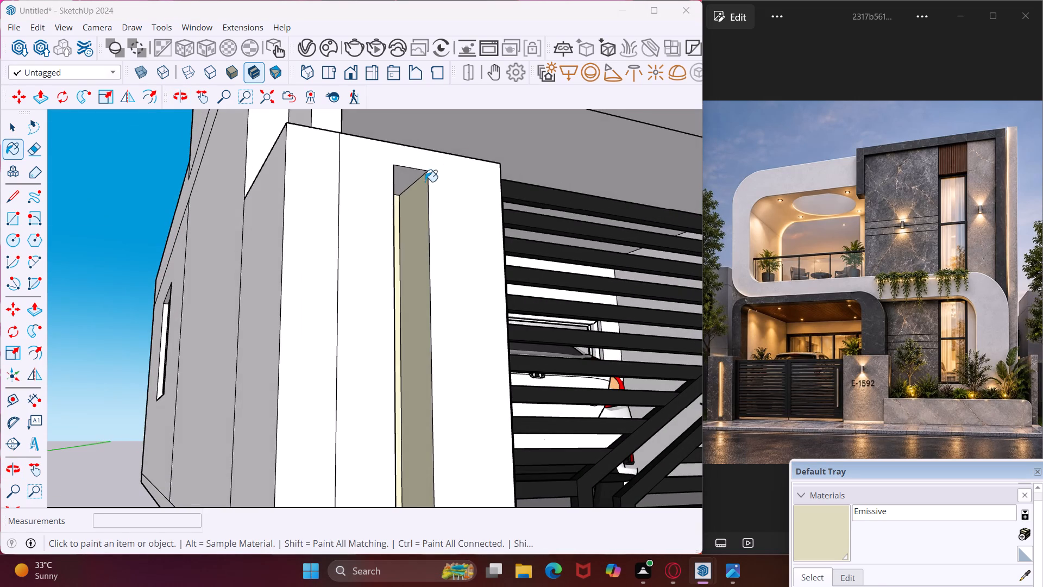
{"action": "scroll", "coordinate": [407, 183], "scroll_direction": "up", "scroll_amount": 3}
{"action": "left_click", "coordinate": [407, 183]}
{"action": "middle_click_drag", "start_coordinate": [407, 183], "coordinate": [353, 229]}
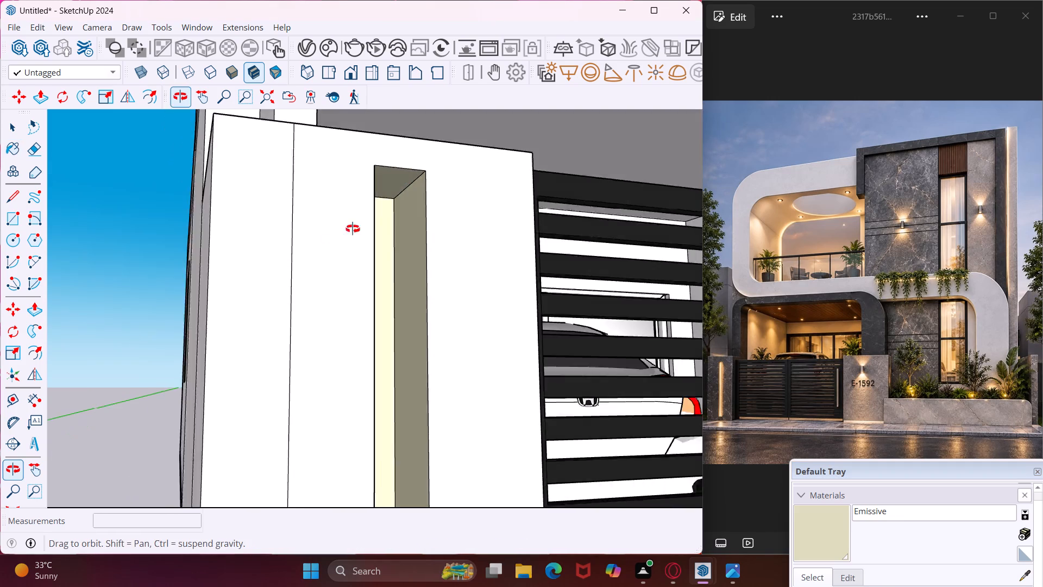
{"action": "middle_click_drag", "start_coordinate": [353, 229], "coordinate": [255, 317]}
{"action": "scroll", "coordinate": [260, 310], "scroll_direction": "down", "scroll_amount": 17}
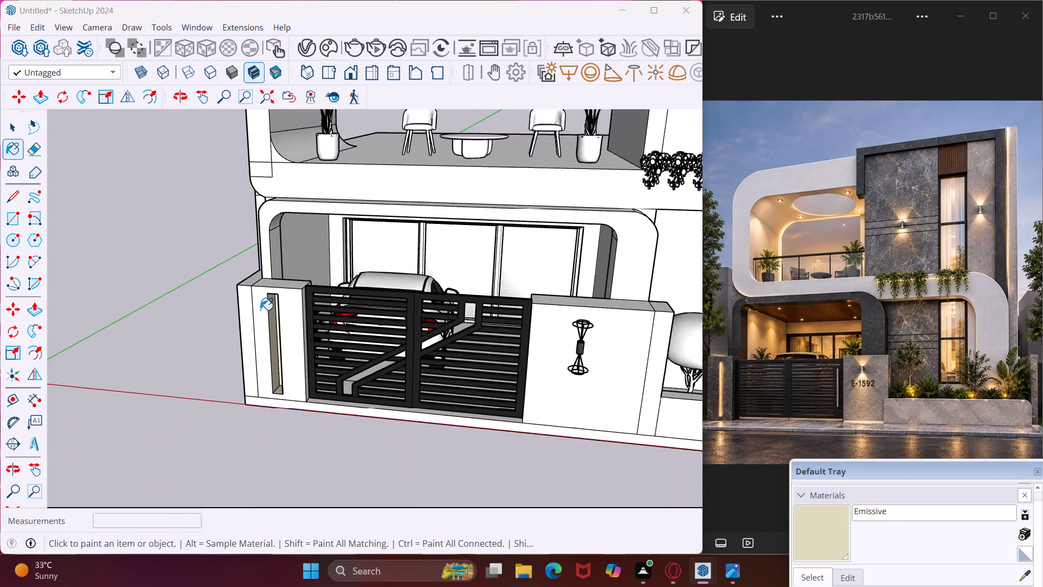
{"action": "scroll", "coordinate": [260, 310], "scroll_direction": "down", "scroll_amount": 10}
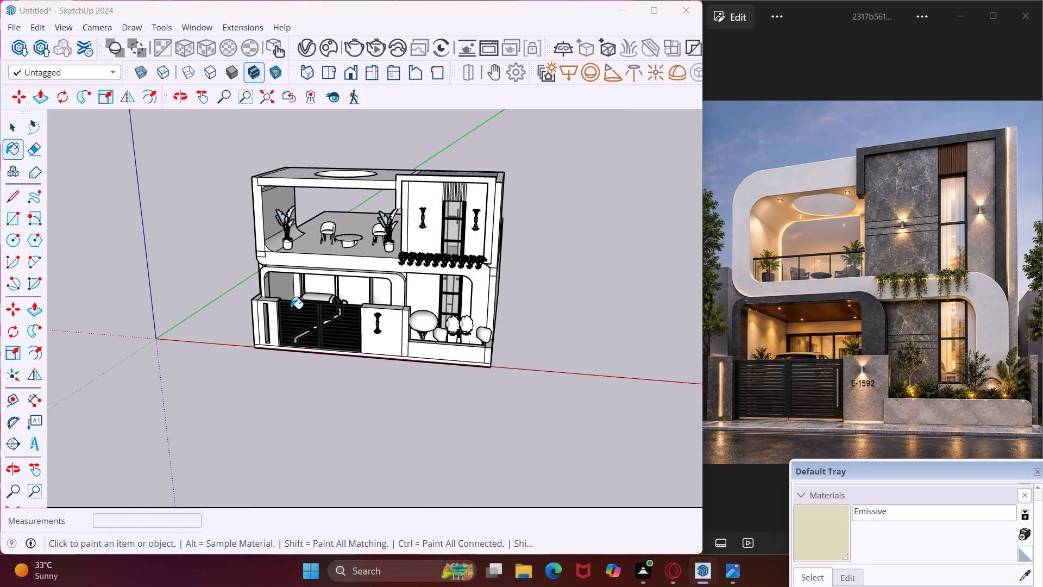
{"action": "key", "text": "Escape"}
{"action": "key", "text": "space"}
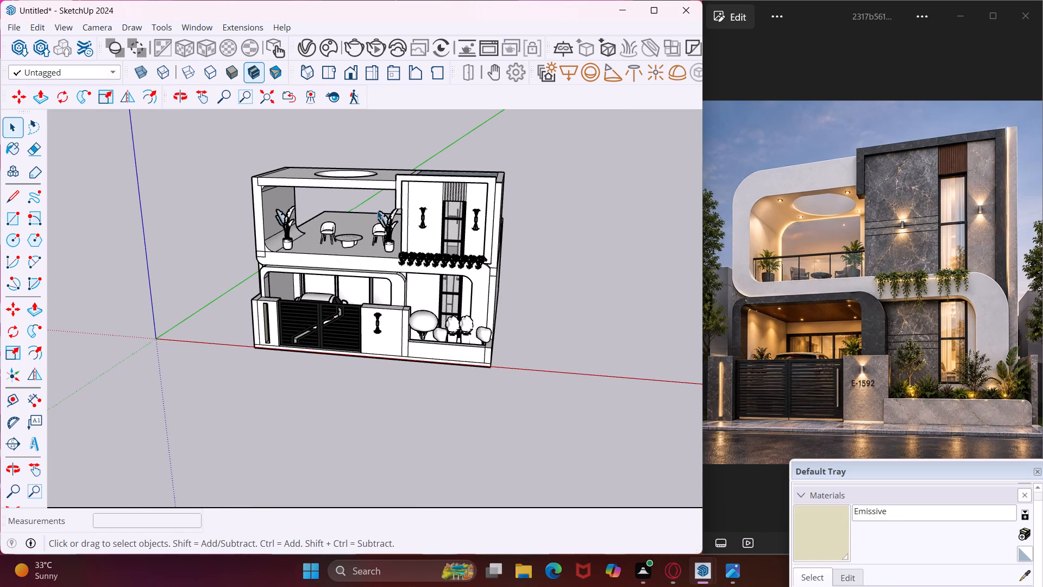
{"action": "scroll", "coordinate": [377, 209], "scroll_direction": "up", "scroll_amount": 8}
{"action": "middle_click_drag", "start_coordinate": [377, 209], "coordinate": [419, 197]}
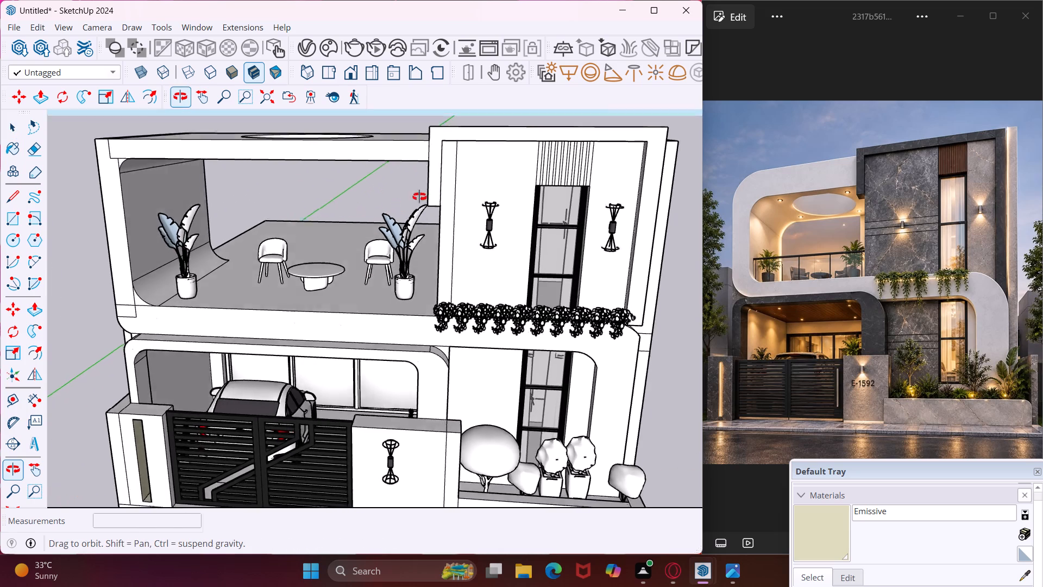
Open the V-Ray Asset Editor and show the online Stone materials in the Chaos Cosmos browser.
{"action": "middle_click_drag", "start_coordinate": [419, 197], "coordinate": [451, 189]}
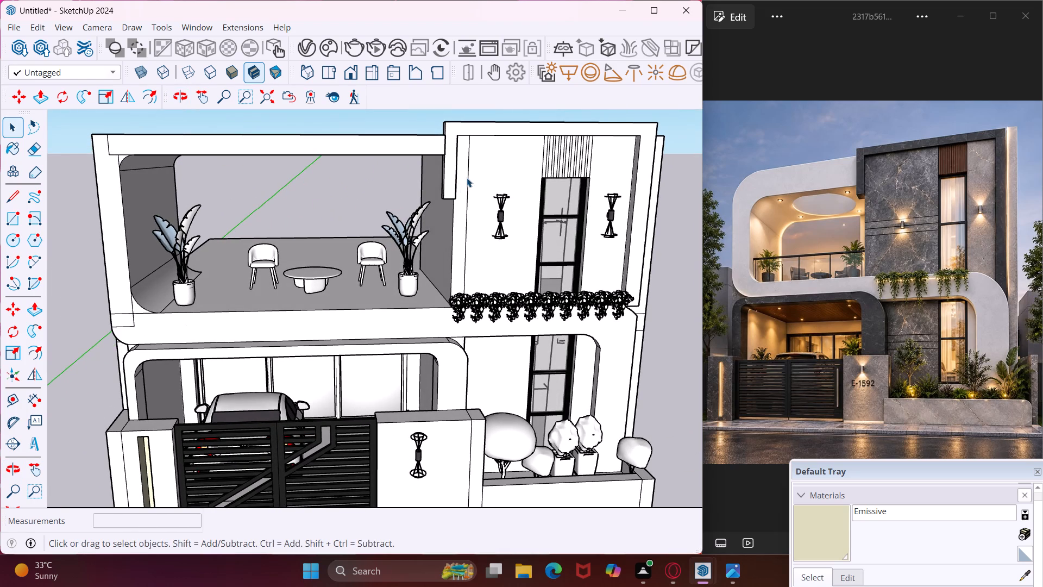
{"action": "scroll", "coordinate": [467, 178], "scroll_direction": "up", "scroll_amount": 3}
{"action": "middle_click_drag", "start_coordinate": [467, 178], "coordinate": [488, 173]}
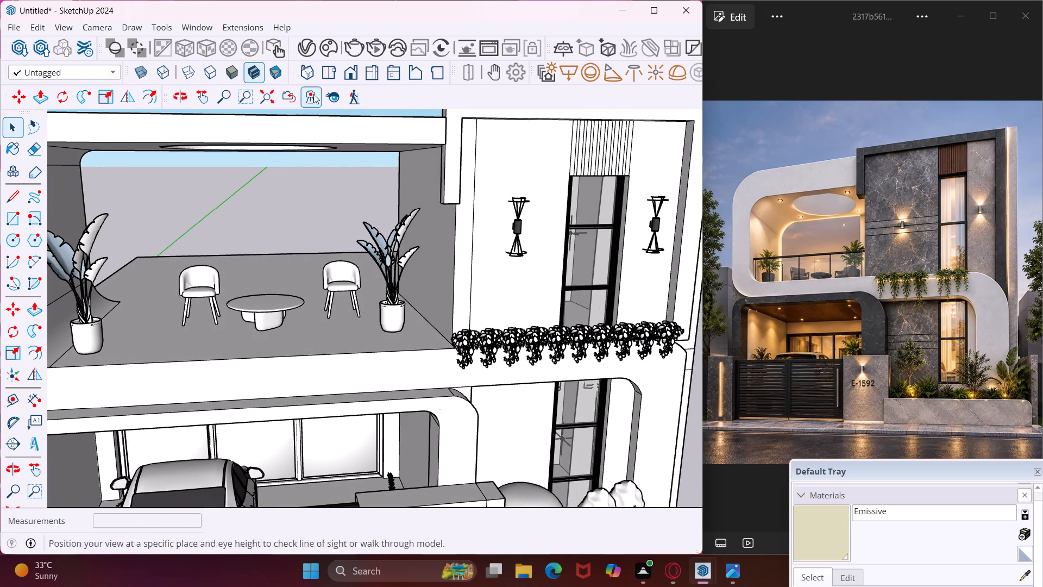
{"action": "left_click", "coordinate": [309, 46]}
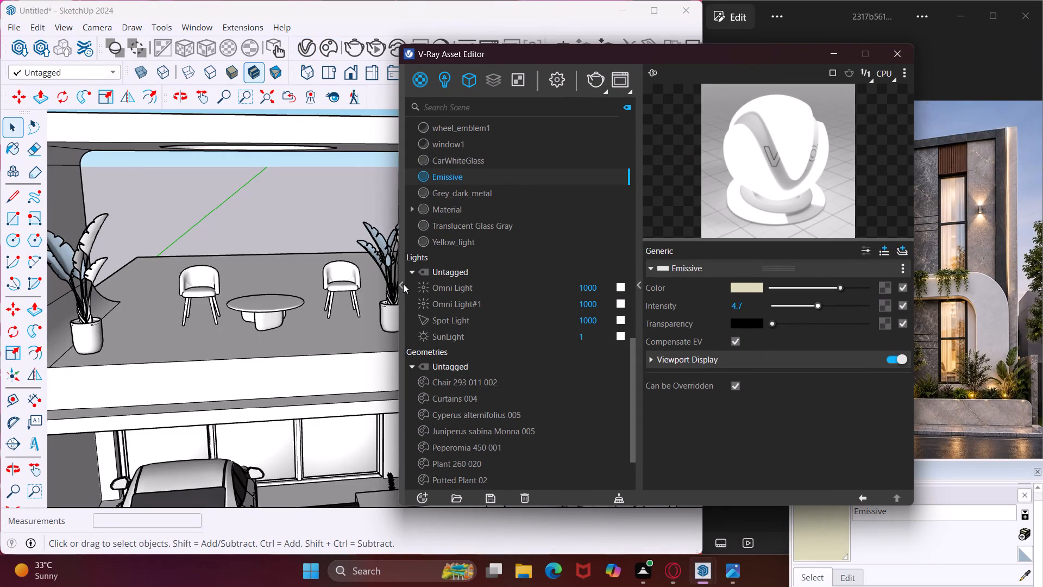
{"action": "left_click", "coordinate": [403, 285]}
{"action": "left_click", "coordinate": [368, 131]}
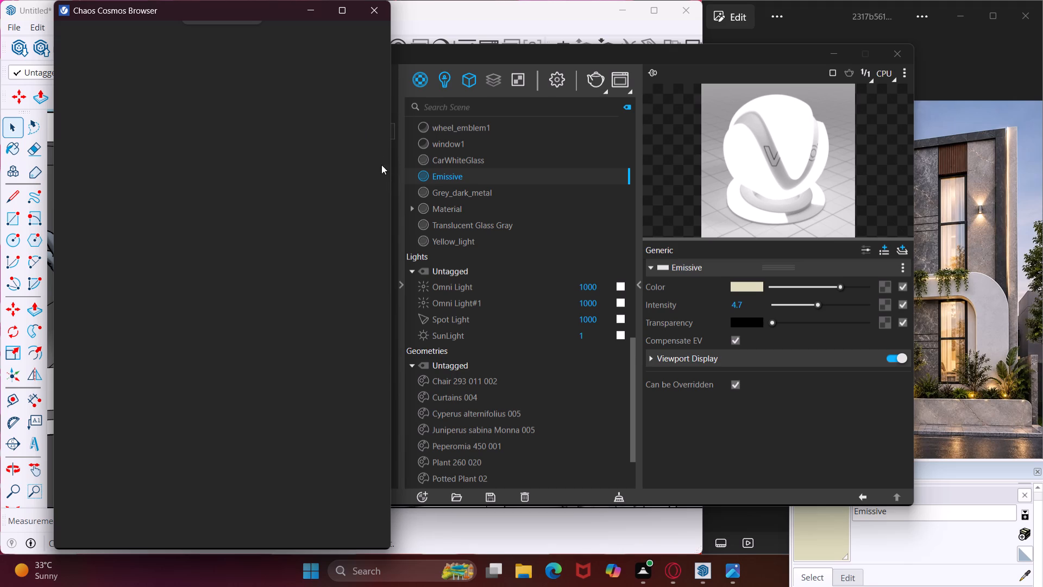
{"action": "left_click", "coordinate": [365, 6]}
{"action": "left_click", "coordinate": [367, 133]}
{"action": "left_click", "coordinate": [376, 8]}
{"action": "left_click", "coordinate": [368, 128]}
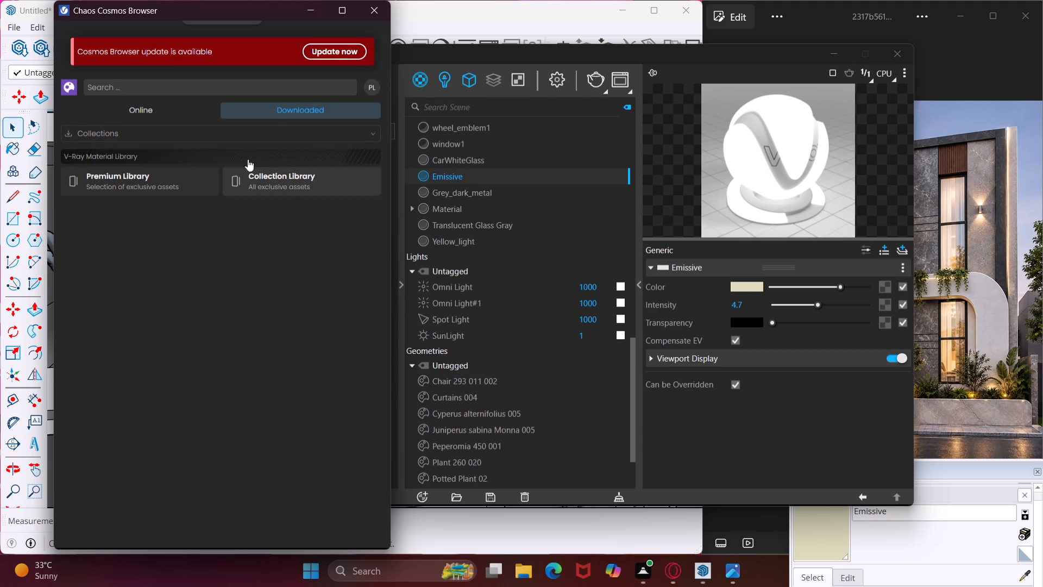
{"action": "left_click", "coordinate": [284, 128]}
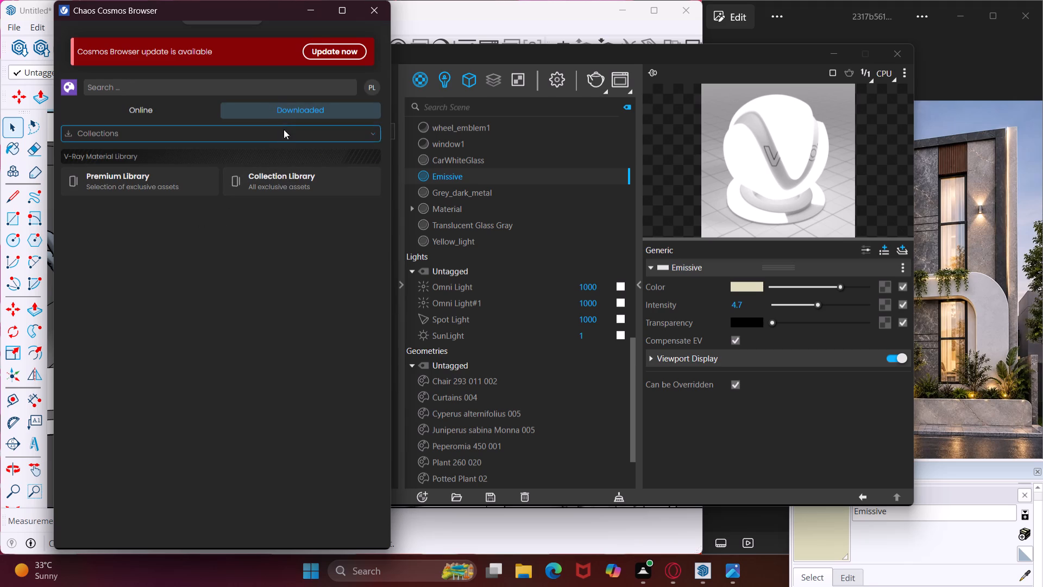
{"action": "left_click", "coordinate": [128, 180]}
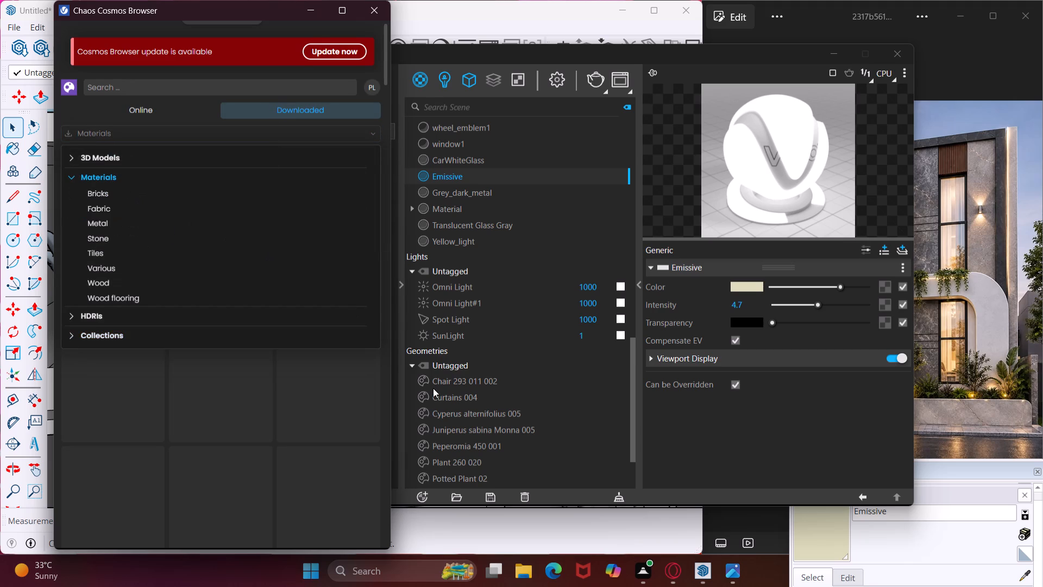
{"action": "left_click", "coordinate": [90, 237]}
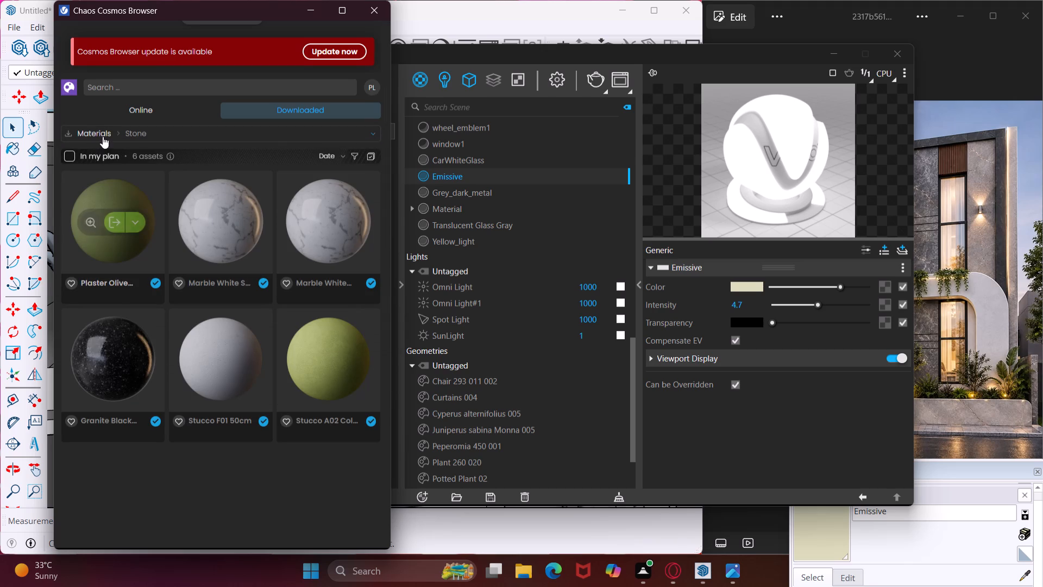
{"action": "left_click", "coordinate": [131, 111]}
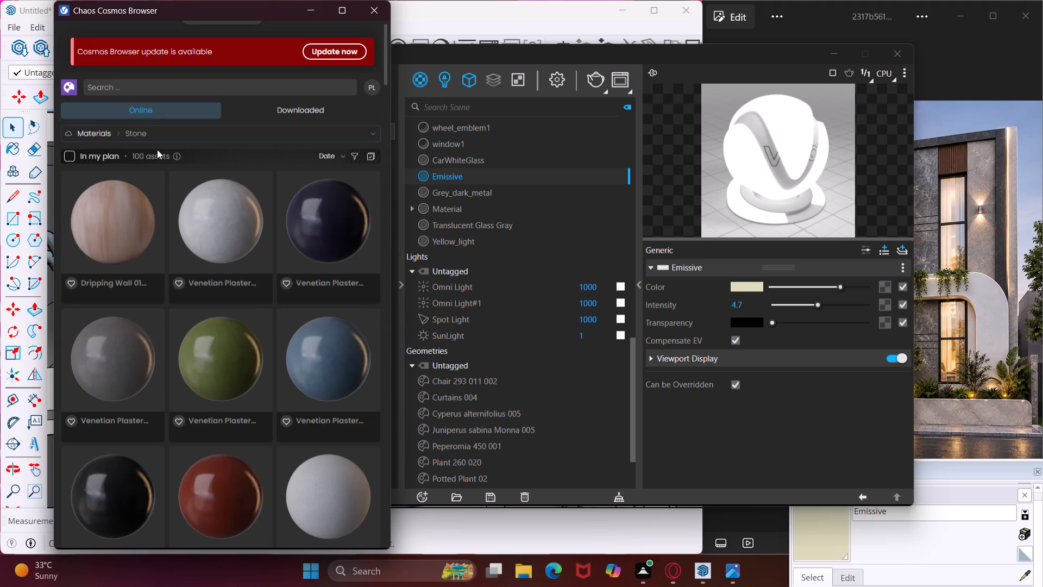
{"action": "left_click", "coordinate": [215, 134]}
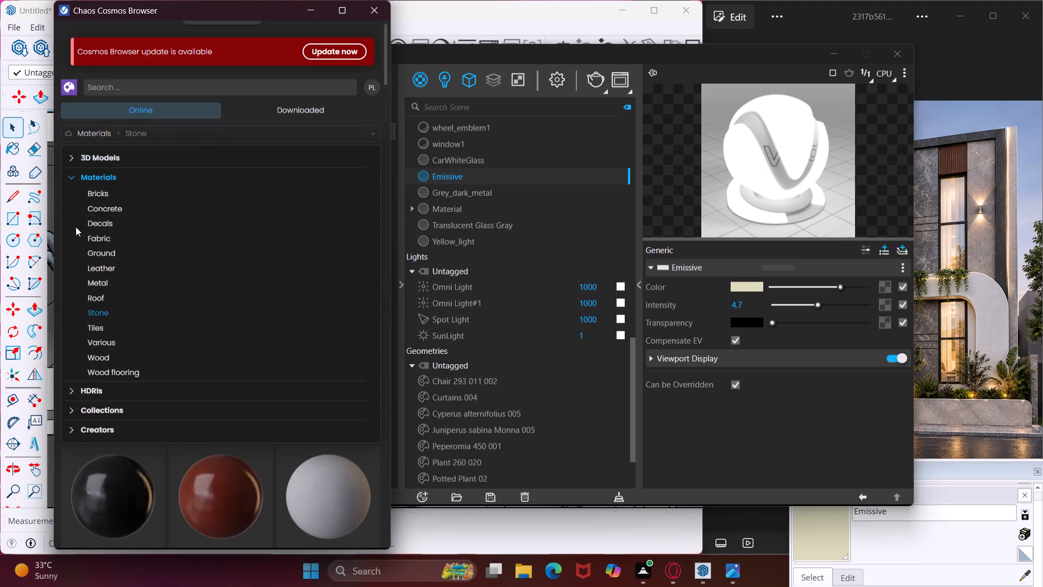
{"action": "left_click", "coordinate": [91, 310]}
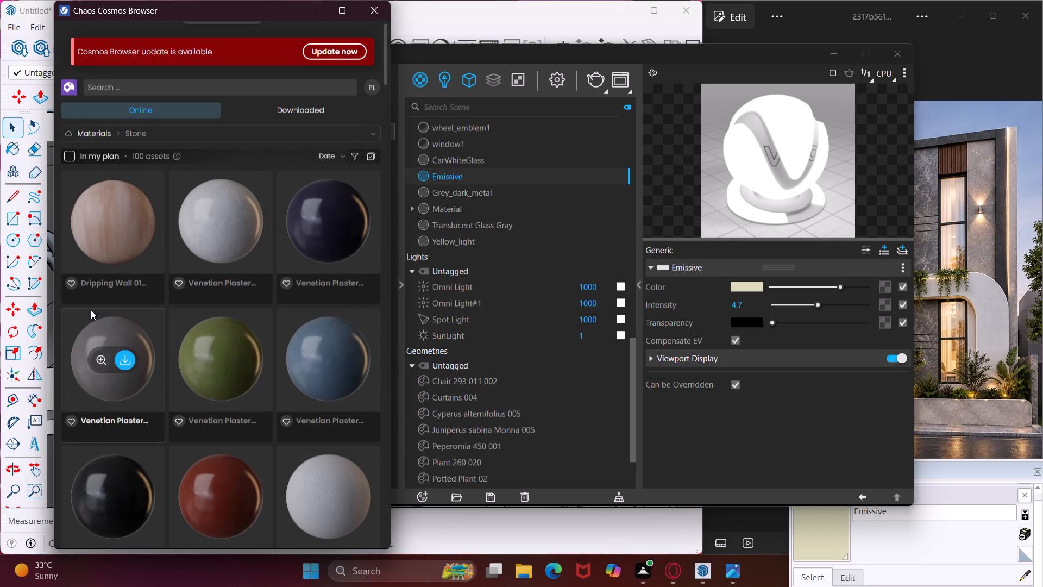
Download Marble Black 01 150cm and the two dark Magma Rock Solid materials from the online Stone collection.
{"action": "scroll", "coordinate": [121, 370], "scroll_direction": "down", "scroll_amount": 2}
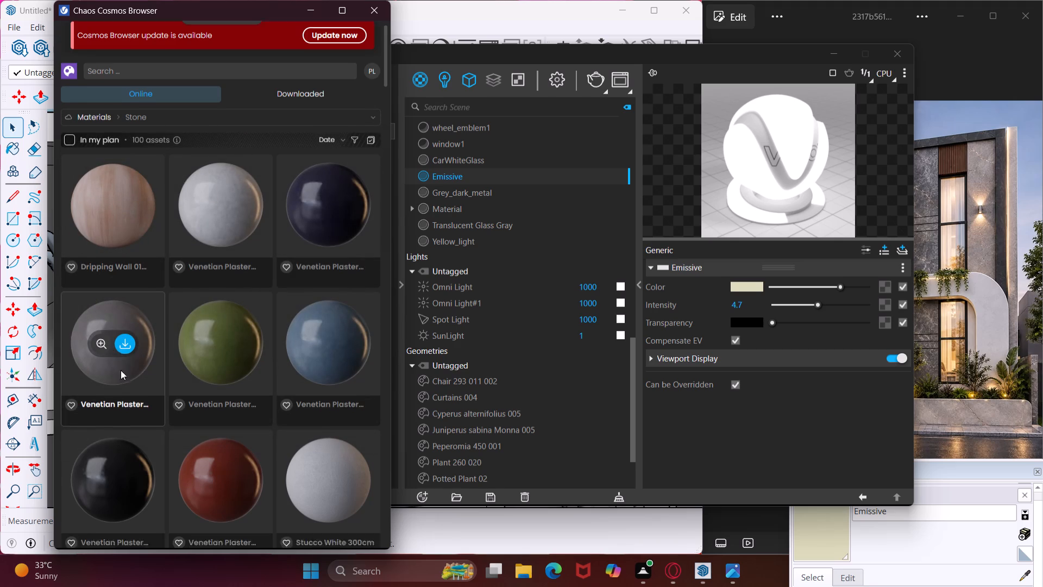
{"action": "scroll", "coordinate": [121, 370], "scroll_direction": "down", "scroll_amount": 8}
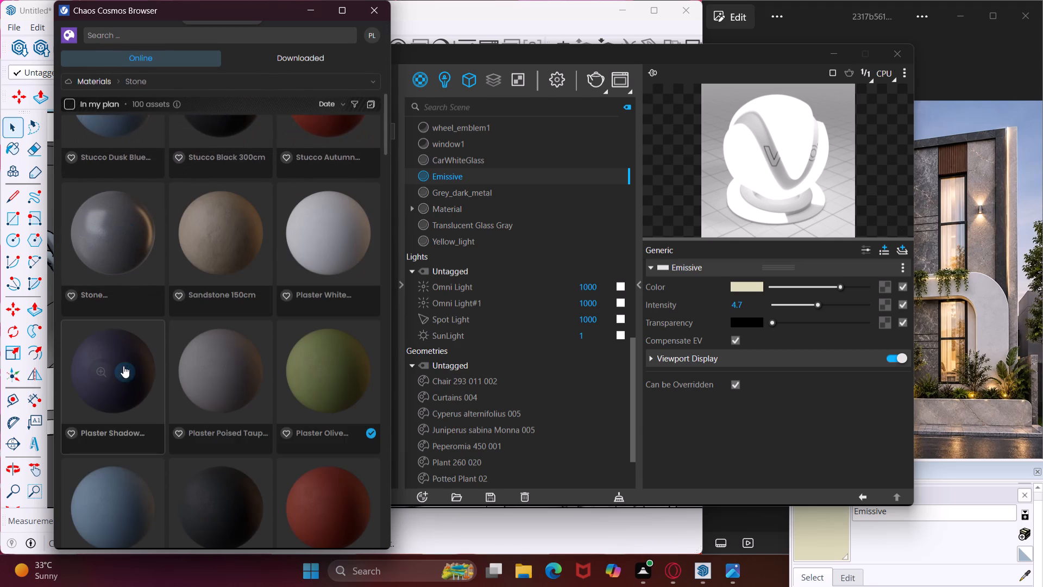
{"action": "scroll", "coordinate": [141, 351], "scroll_direction": "down", "scroll_amount": 8}
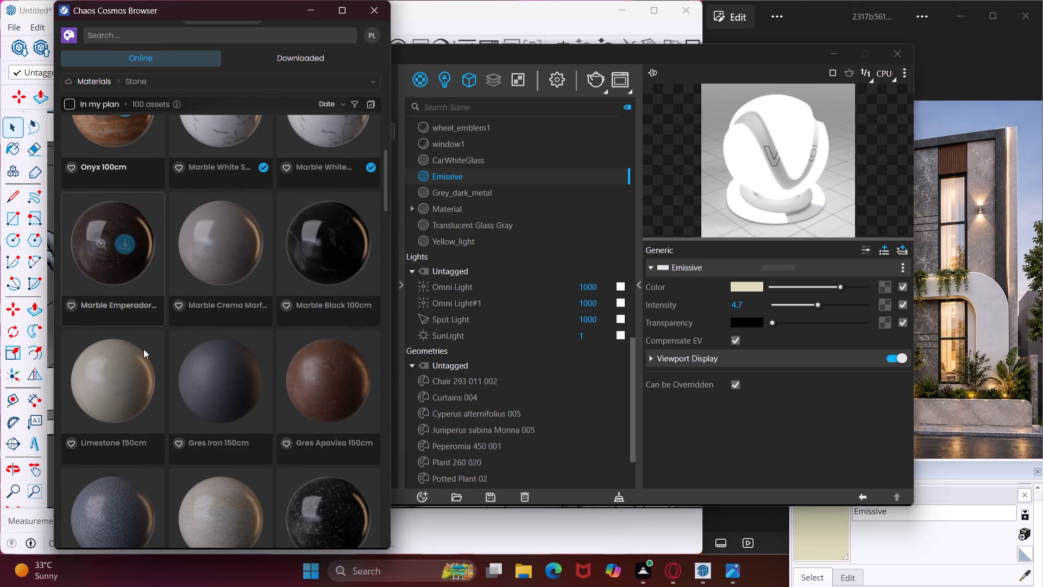
{"action": "scroll", "coordinate": [143, 349], "scroll_direction": "down", "scroll_amount": 3}
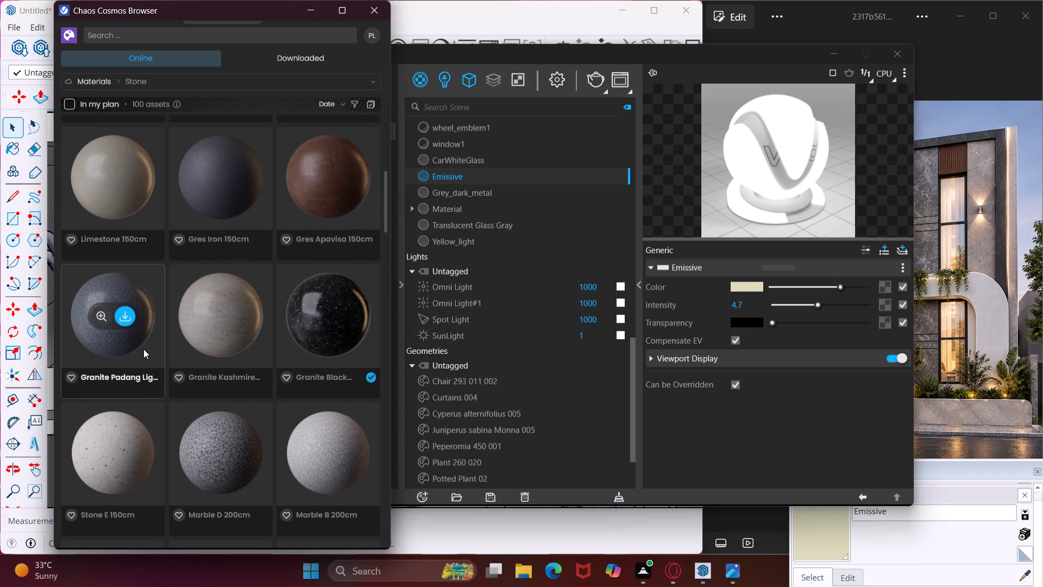
{"action": "scroll", "coordinate": [143, 349], "scroll_direction": "down", "scroll_amount": 7}
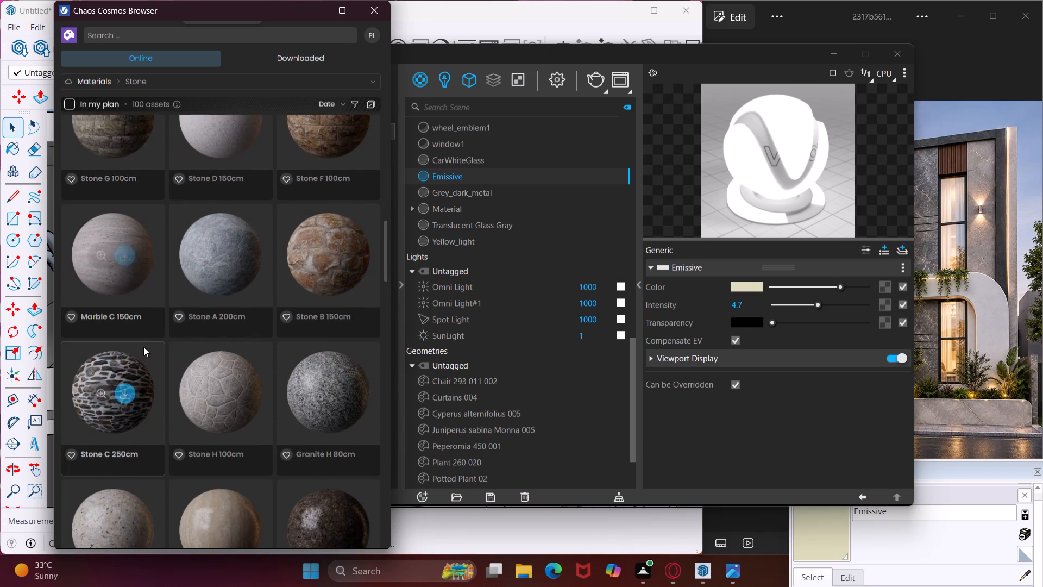
{"action": "scroll", "coordinate": [143, 347], "scroll_direction": "down", "scroll_amount": 12}
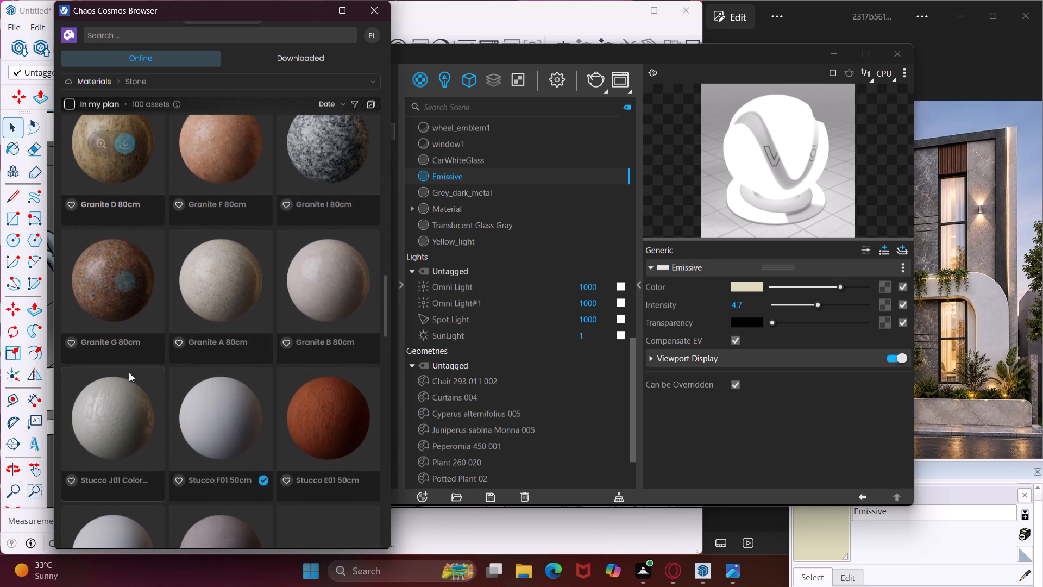
{"action": "scroll", "coordinate": [129, 373], "scroll_direction": "down", "scroll_amount": 13}
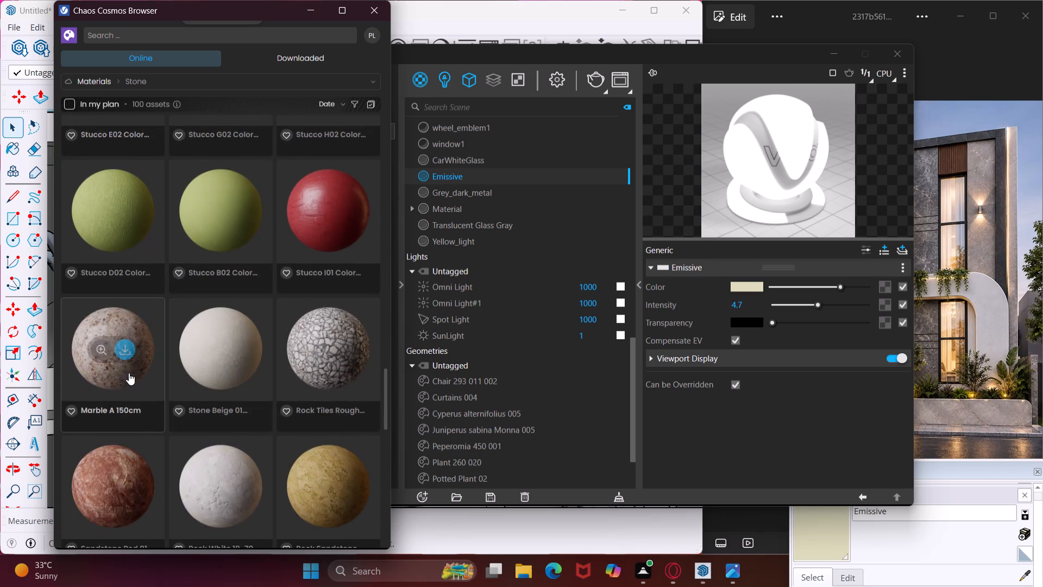
{"action": "scroll", "coordinate": [129, 373], "scroll_direction": "down", "scroll_amount": 10}
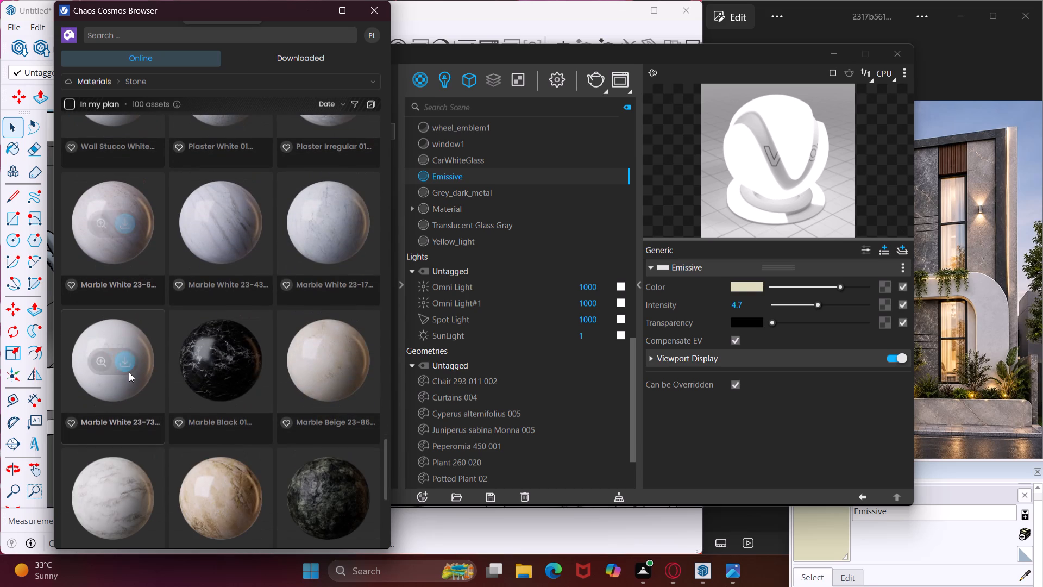
{"action": "left_click", "coordinate": [230, 355]}
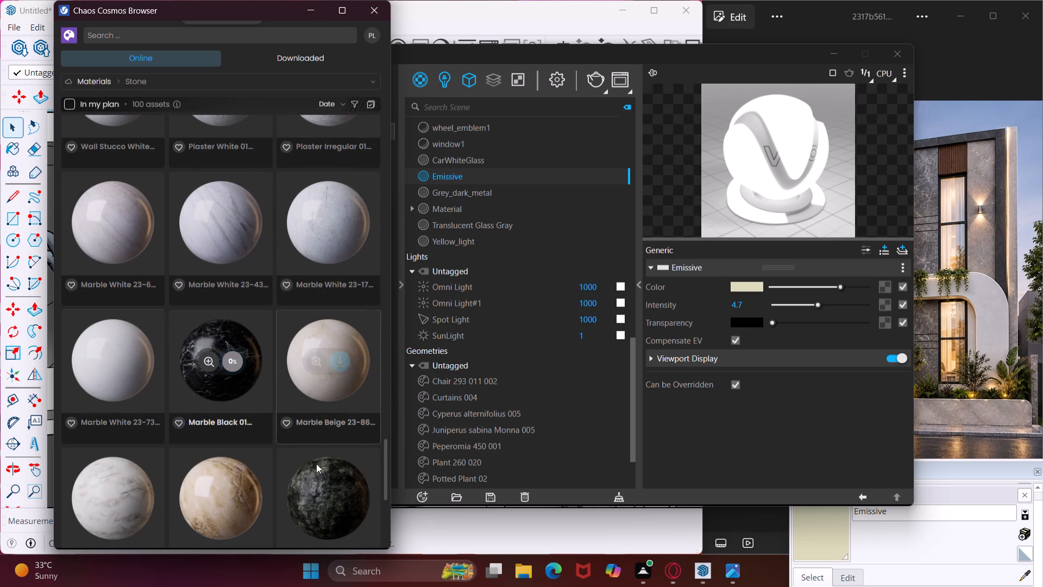
{"action": "left_click", "coordinate": [338, 493]}
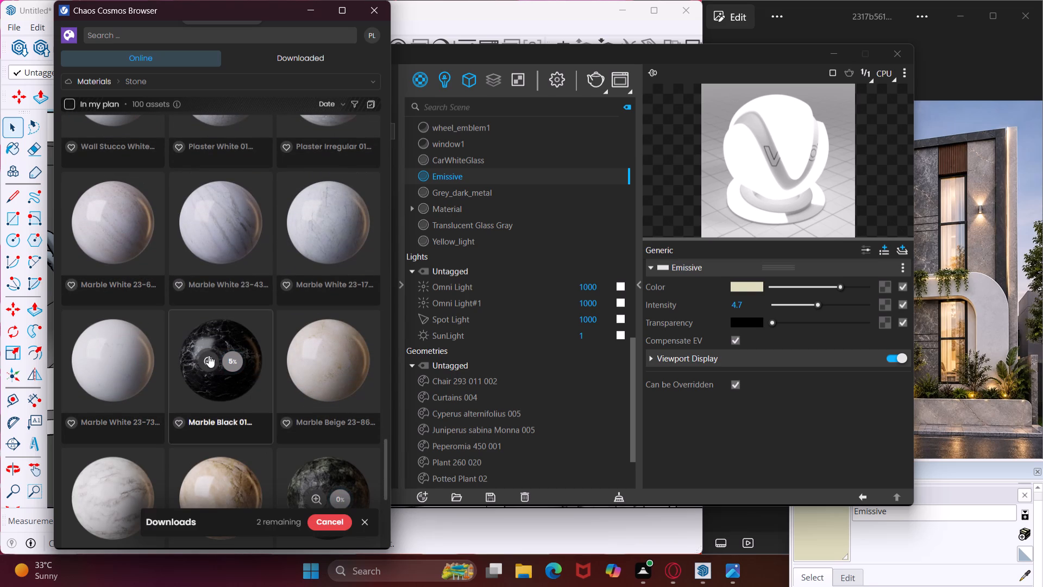
{"action": "scroll", "coordinate": [207, 346], "scroll_direction": "down", "scroll_amount": 3}
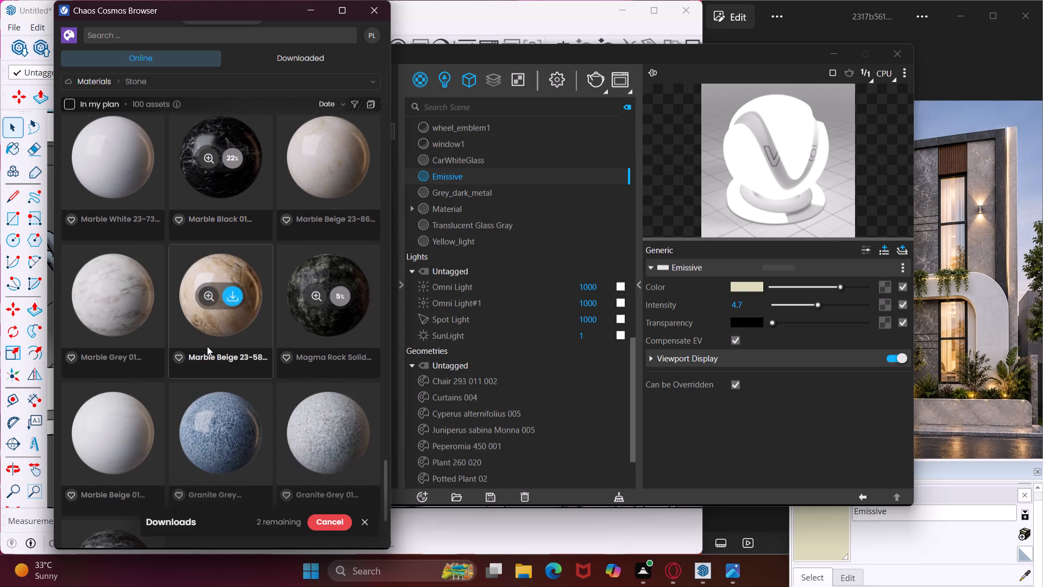
{"action": "scroll", "coordinate": [207, 346], "scroll_direction": "down", "scroll_amount": 3}
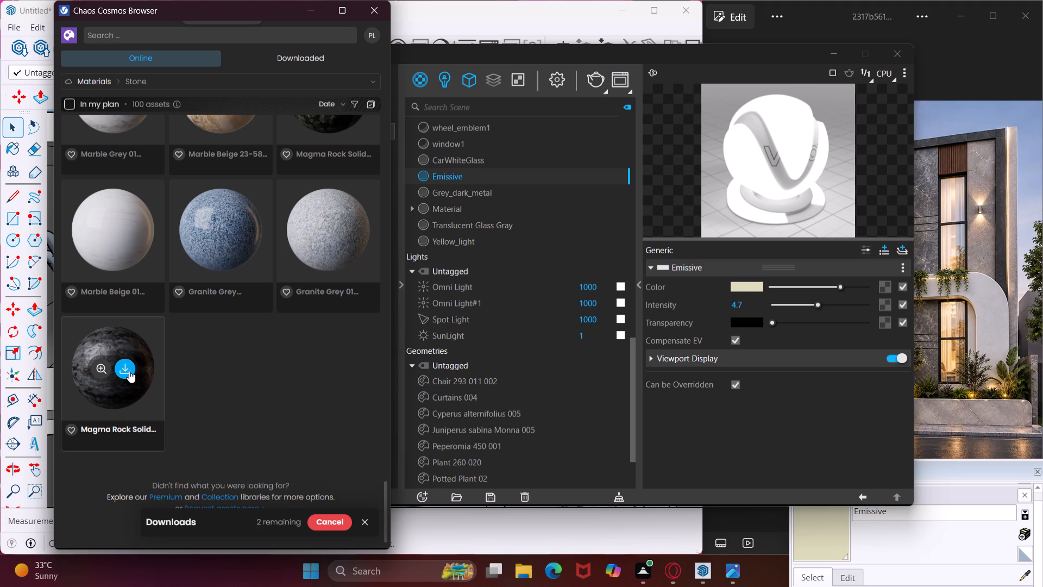
{"action": "left_click", "coordinate": [124, 362]}
Download the Granite H 80cm and Stone A 200cm materials from the online Stone collection.
{"action": "scroll", "coordinate": [215, 260], "scroll_direction": "up", "scroll_amount": 3}
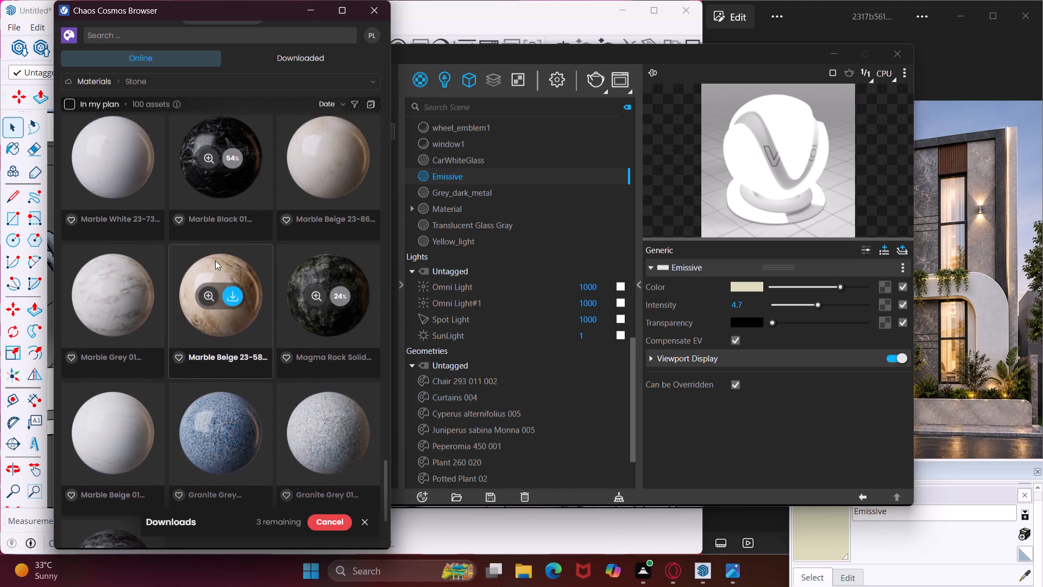
{"action": "scroll", "coordinate": [215, 260], "scroll_direction": "up", "scroll_amount": 19}
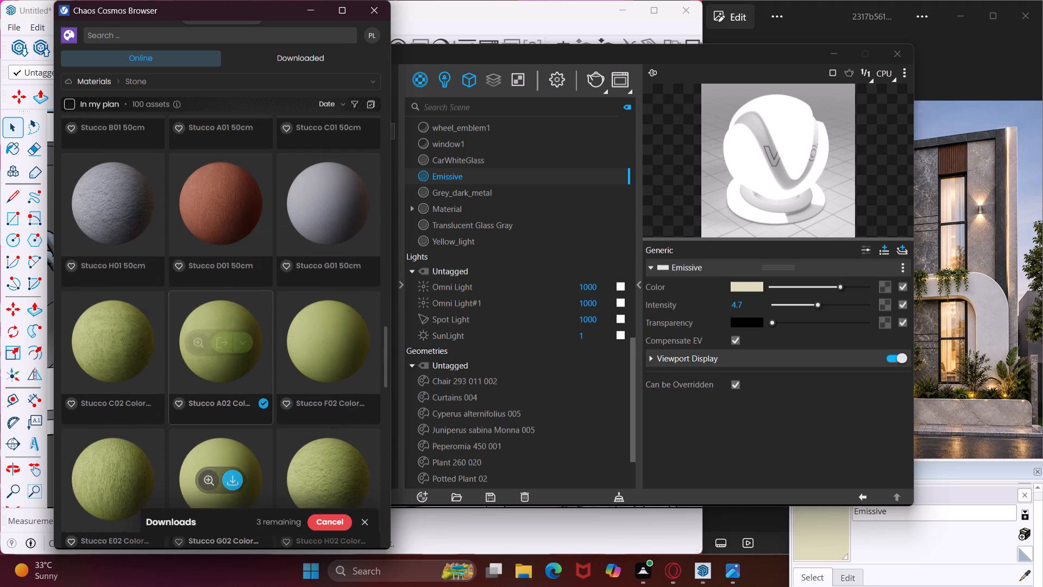
{"action": "scroll", "coordinate": [215, 260], "scroll_direction": "up", "scroll_amount": 8}
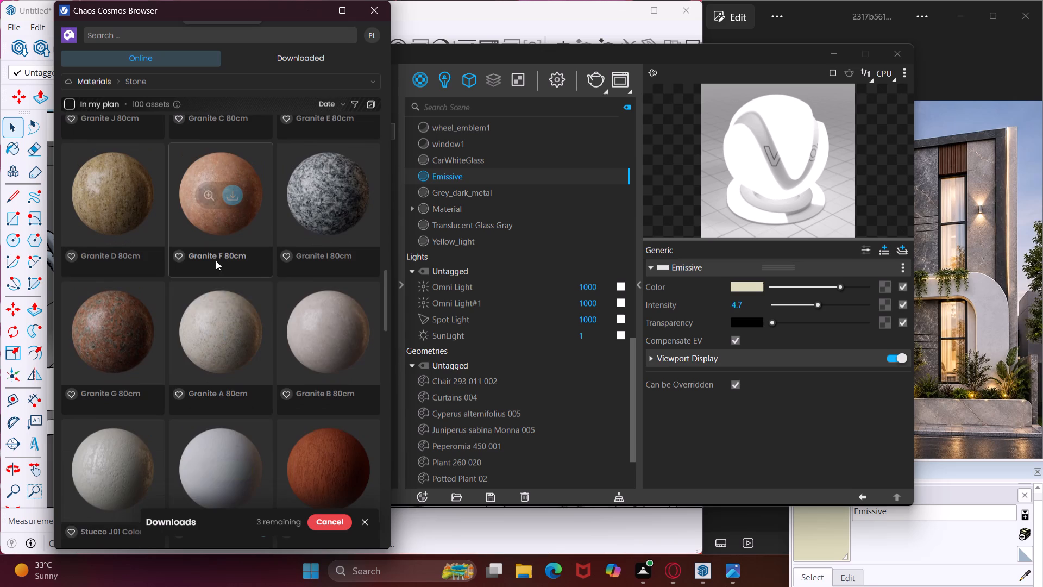
{"action": "scroll", "coordinate": [216, 260], "scroll_direction": "up", "scroll_amount": 4}
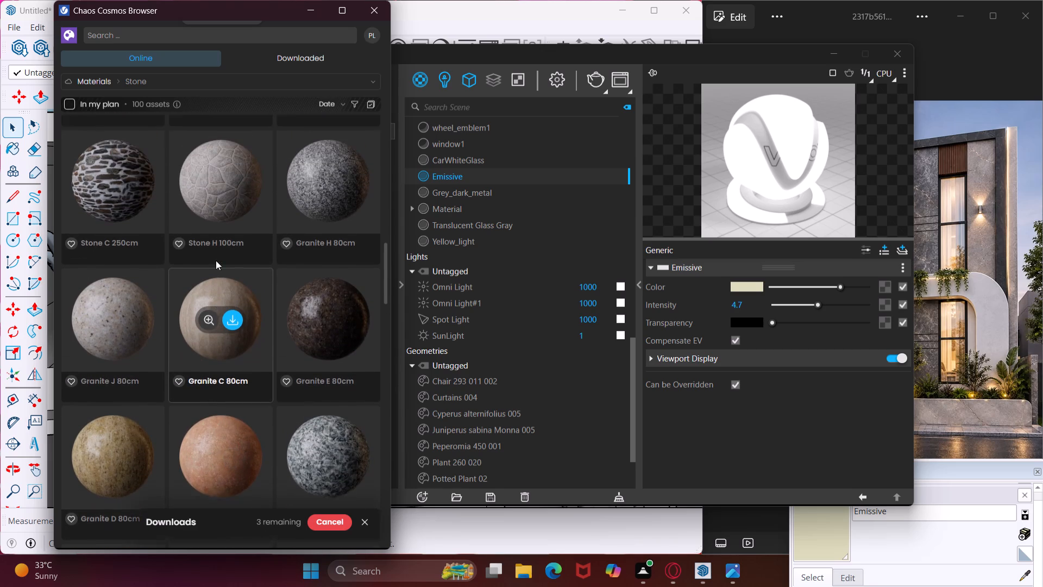
{"action": "scroll", "coordinate": [216, 260], "scroll_direction": "up", "scroll_amount": 1}
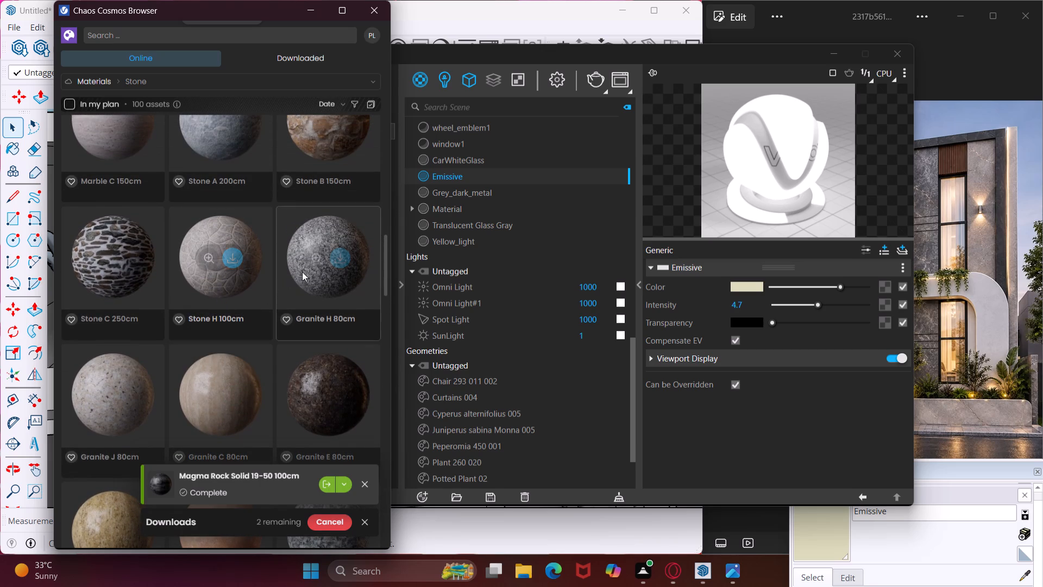
{"action": "left_click", "coordinate": [337, 258]}
{"action": "scroll", "coordinate": [198, 235], "scroll_direction": "up", "scroll_amount": 3}
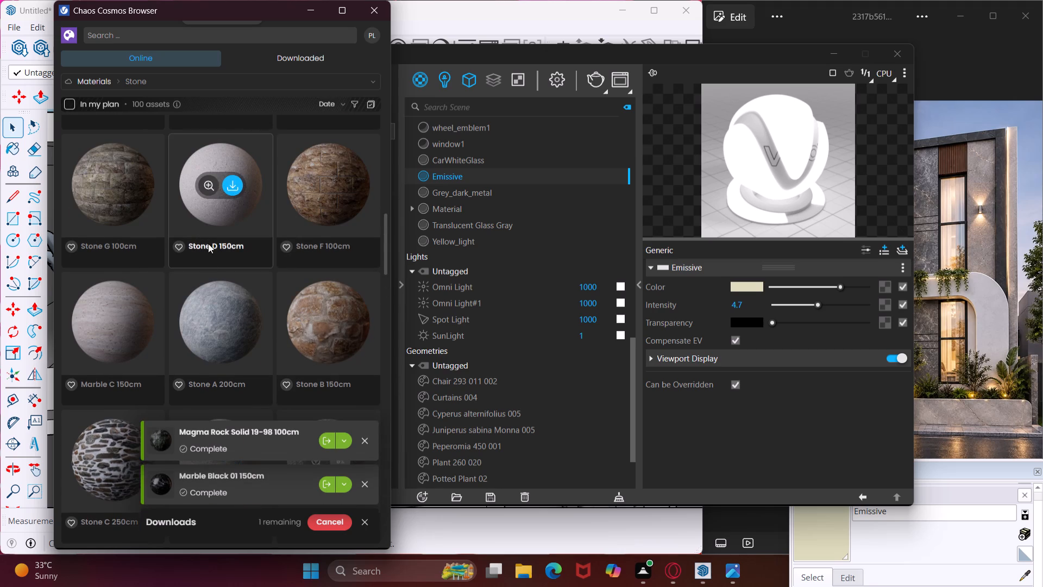
{"action": "left_click", "coordinate": [230, 319]}
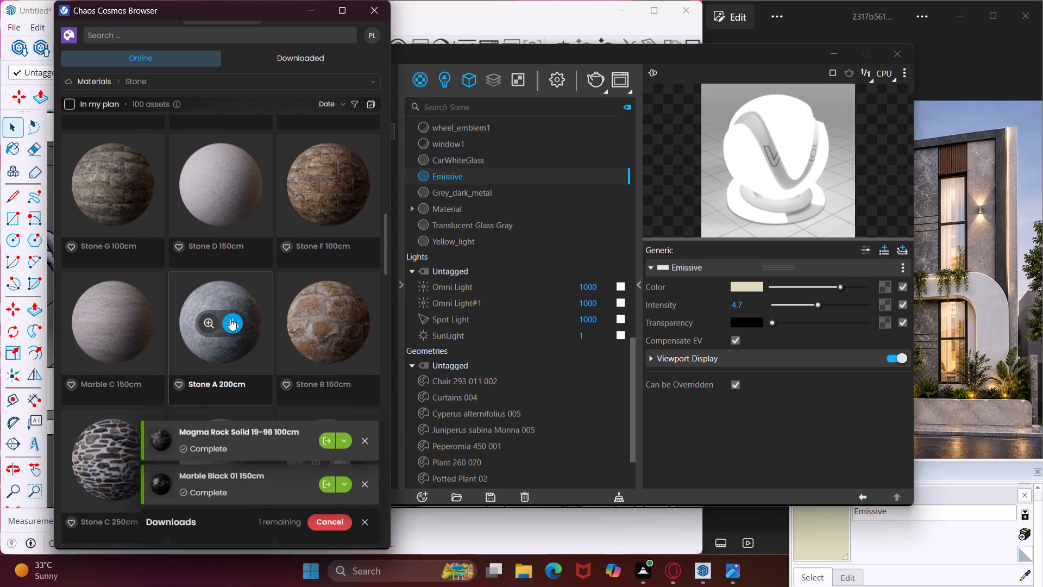
Import the downloaded Marble Black 01 150cm stone material into the scene's V-Ray materials.
{"action": "scroll", "coordinate": [189, 264], "scroll_direction": "up", "scroll_amount": 11}
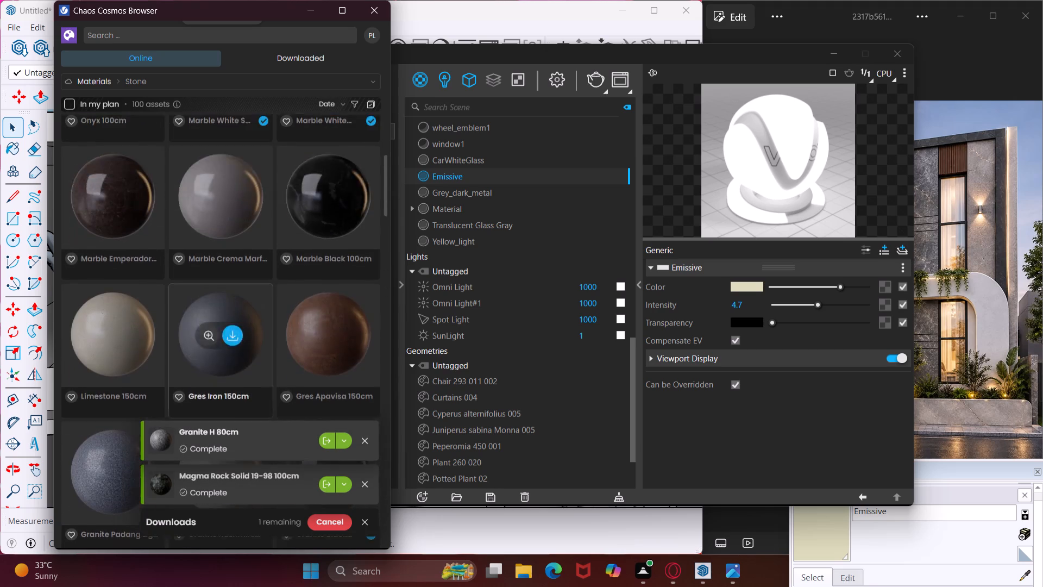
{"action": "scroll", "coordinate": [189, 264], "scroll_direction": "up", "scroll_amount": 4}
{"action": "left_click", "coordinate": [318, 58]}
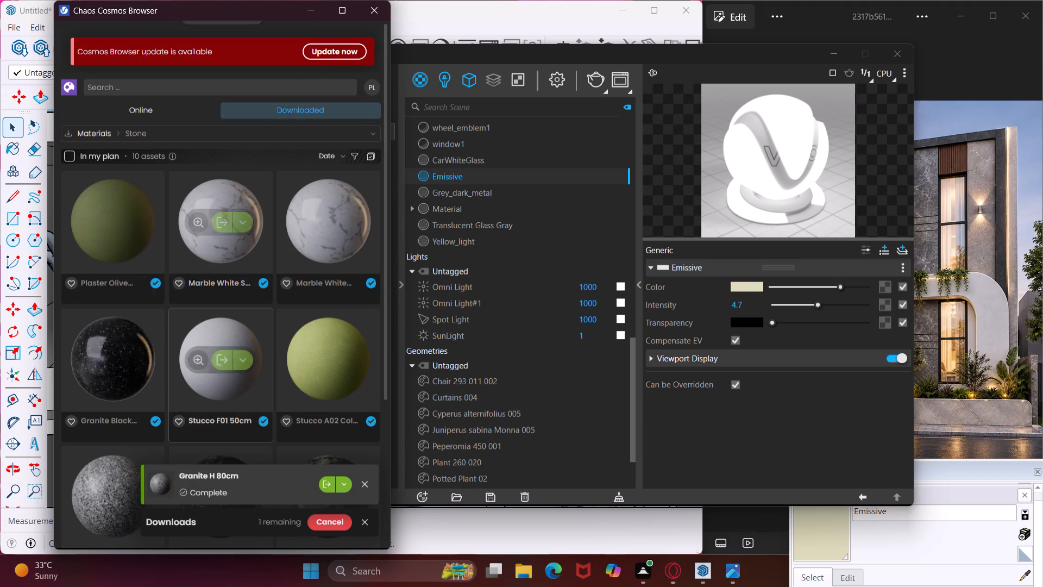
{"action": "scroll", "coordinate": [208, 331], "scroll_direction": "down", "scroll_amount": 4}
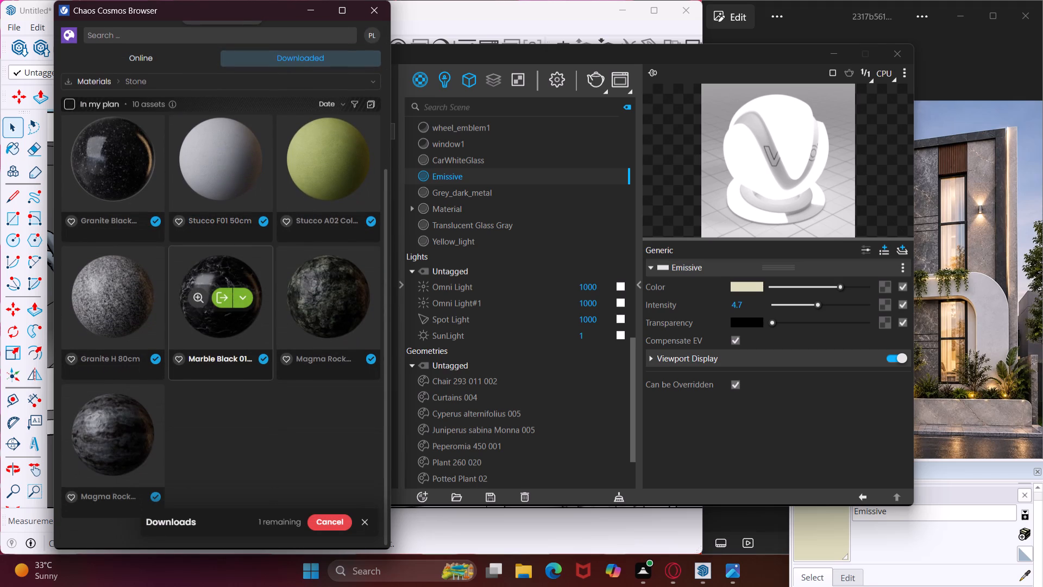
{"action": "left_click", "coordinate": [225, 294]}
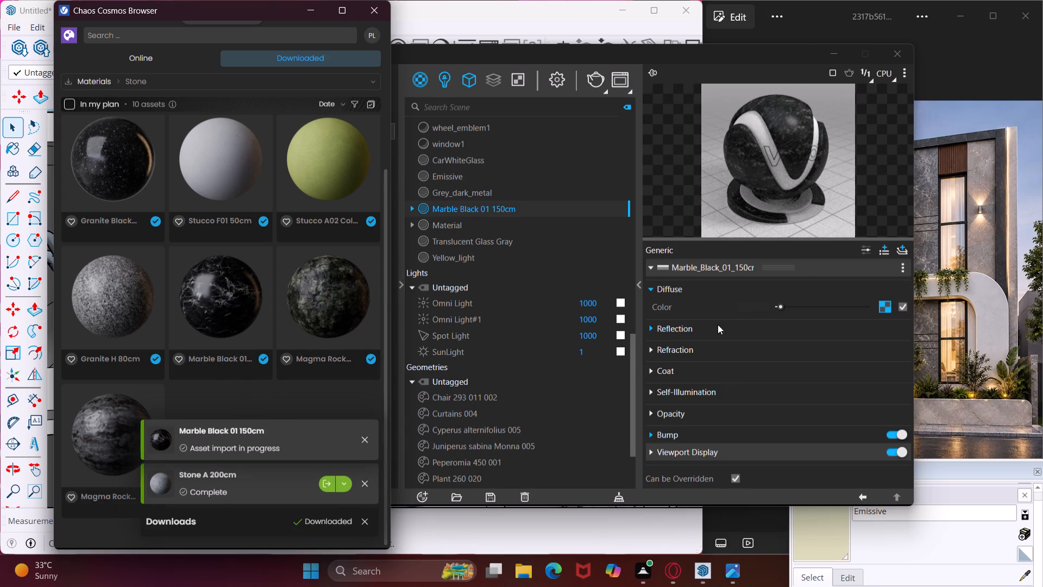
Lighten the Diffuse colour of Marble Black 01 150cm to mid grey and switch its material preview to Wall.
{"action": "left_click_drag", "start_coordinate": [782, 307], "coordinate": [789, 307]}
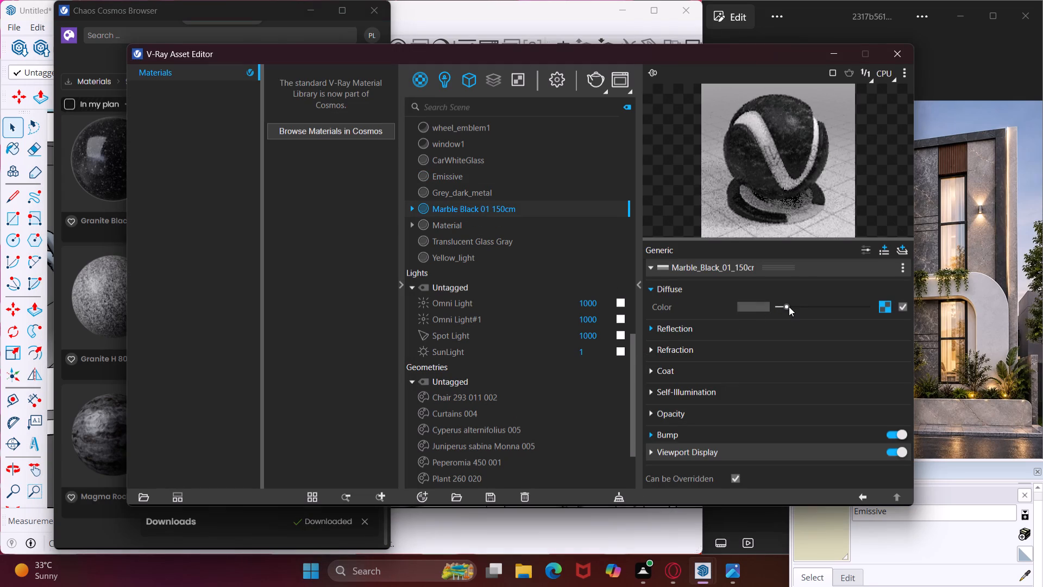
{"action": "left_click_drag", "start_coordinate": [789, 307], "coordinate": [791, 307]}
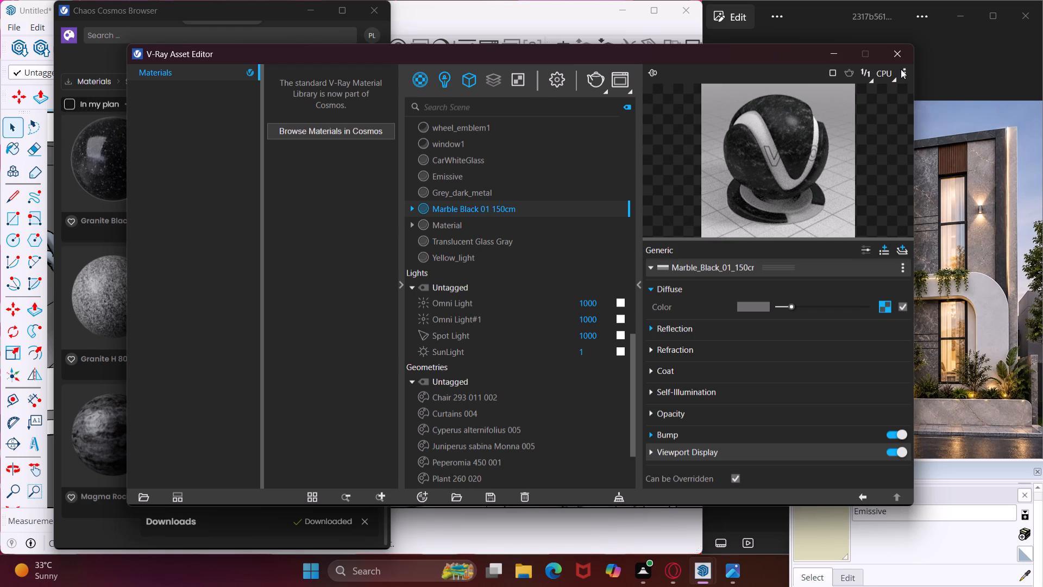
{"action": "left_click", "coordinate": [901, 69]}
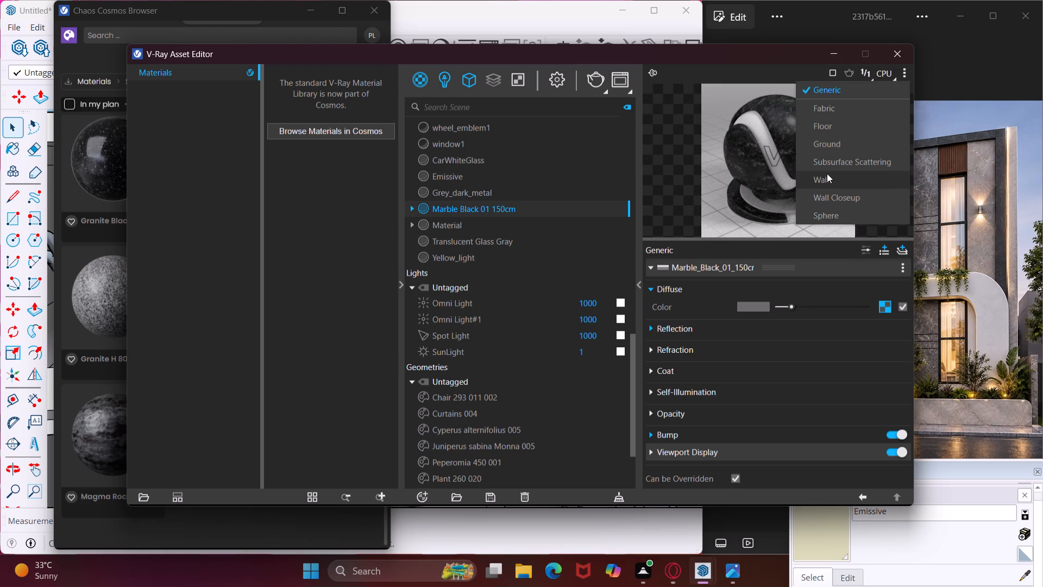
{"action": "left_click", "coordinate": [826, 174]}
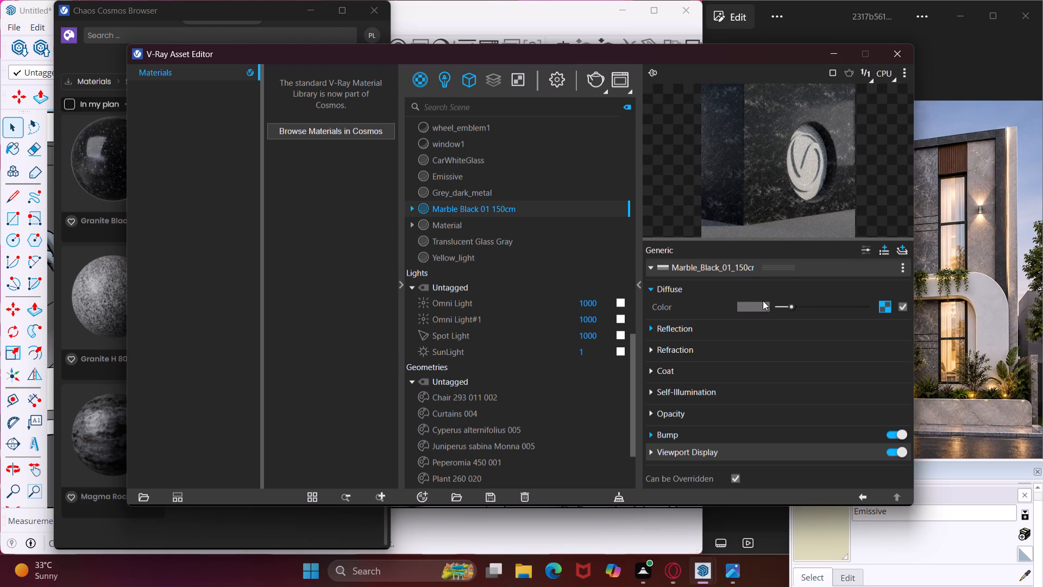
{"action": "left_click_drag", "start_coordinate": [789, 305], "coordinate": [804, 308]}
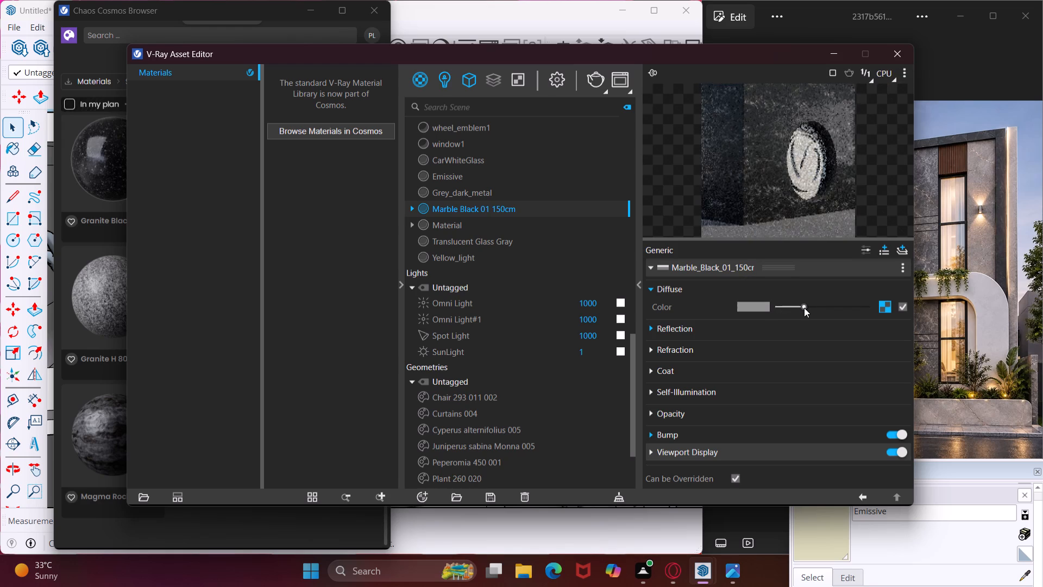
{"action": "left_click_drag", "start_coordinate": [804, 308], "coordinate": [805, 308]}
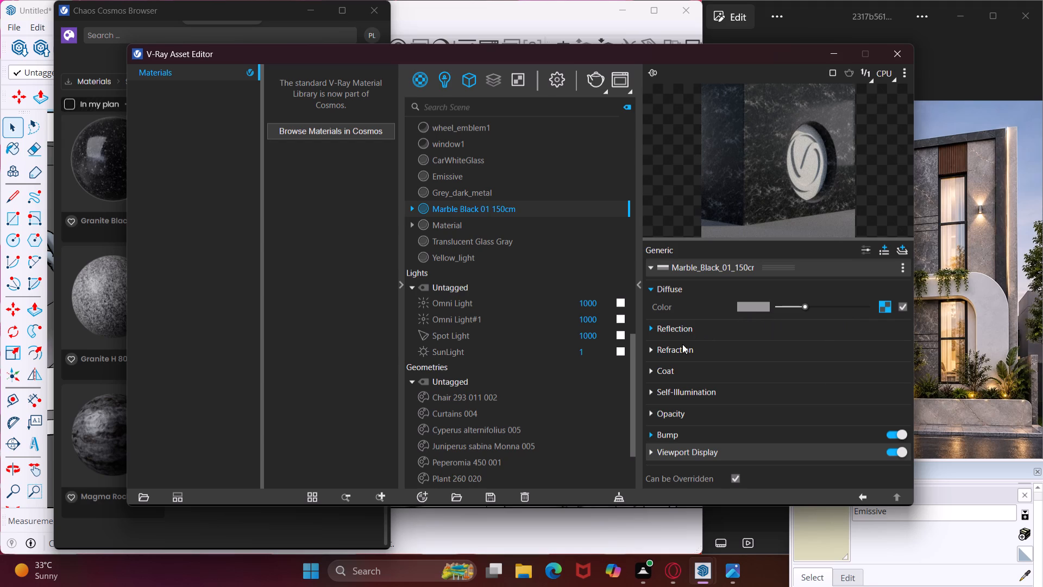
Set the refraction IOR of Marble Black 01 150cm to 1.66.
{"action": "left_click", "coordinate": [649, 353]}
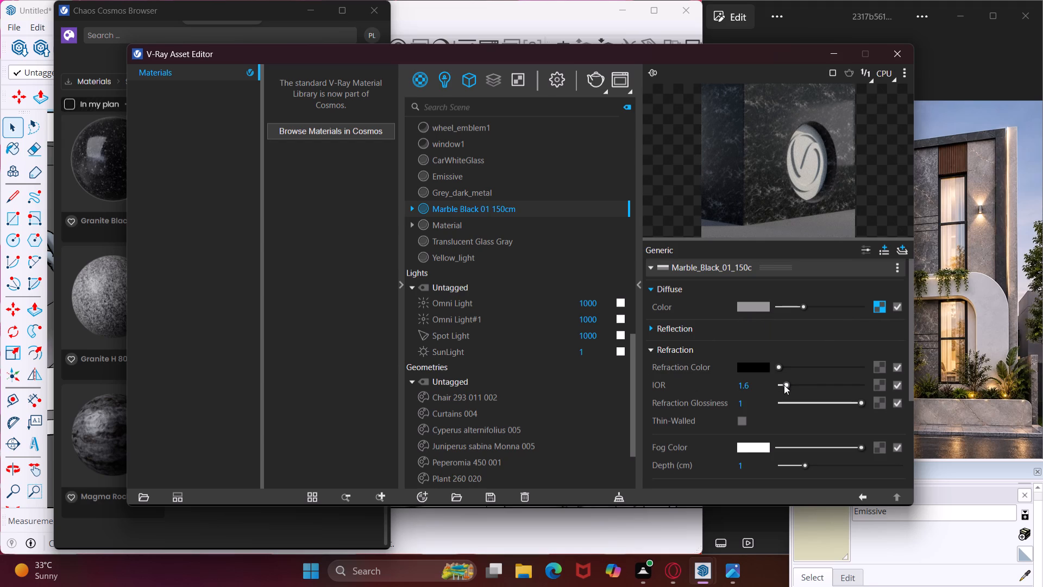
{"action": "left_click_drag", "start_coordinate": [786, 385], "coordinate": [791, 385]}
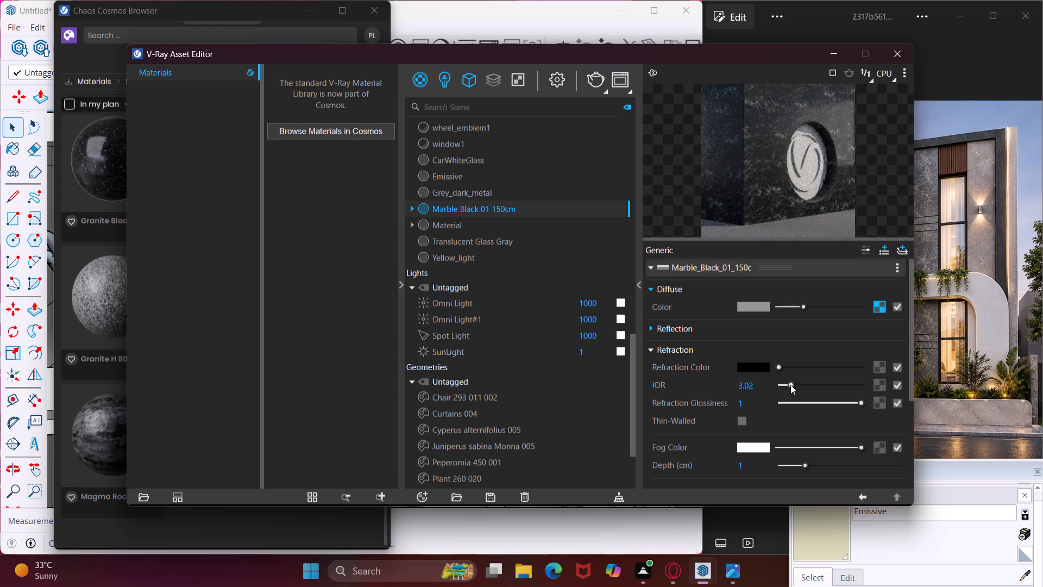
{"action": "left_click", "coordinate": [788, 386]}
Paint the upper and lower facade walls around the tall windows with Marble Black 01 150cm.
{"action": "double_click", "coordinate": [559, 210]}
{"action": "left_click", "coordinate": [836, 50]}
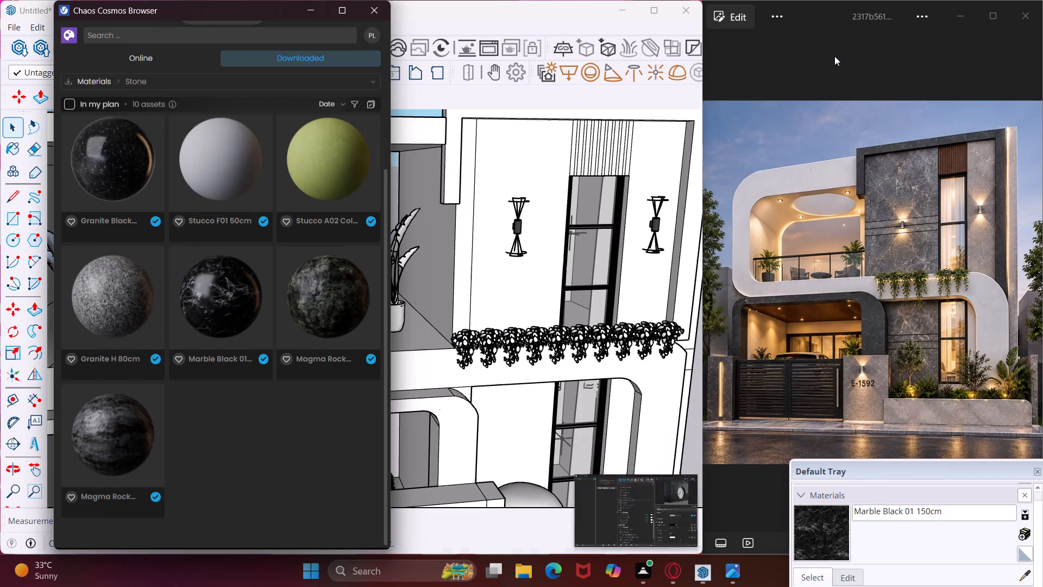
{"action": "left_click", "coordinate": [826, 536]}
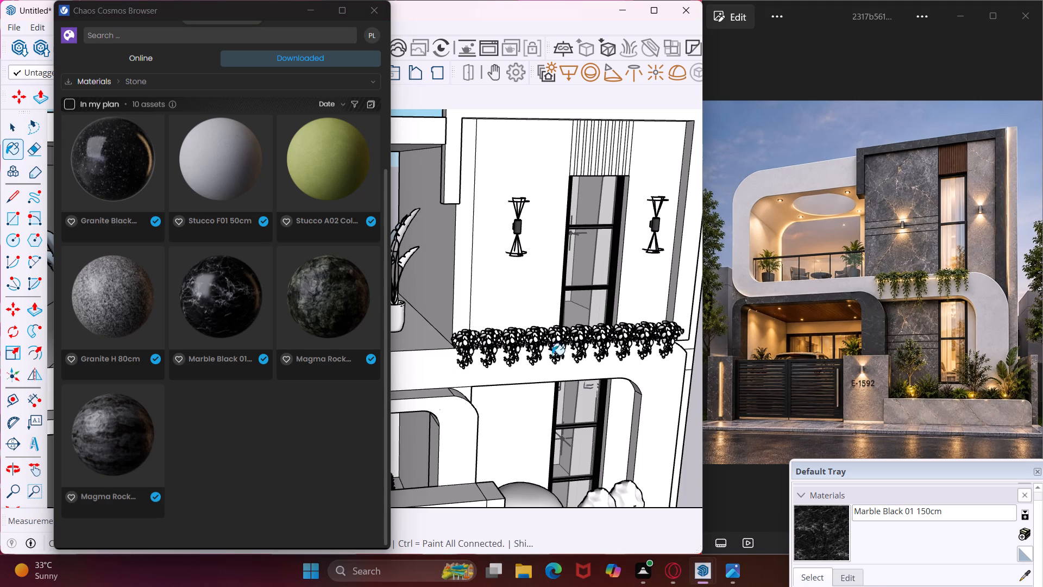
{"action": "left_click", "coordinate": [531, 300]}
{"action": "scroll", "coordinate": [531, 300], "scroll_direction": "down", "scroll_amount": 4}
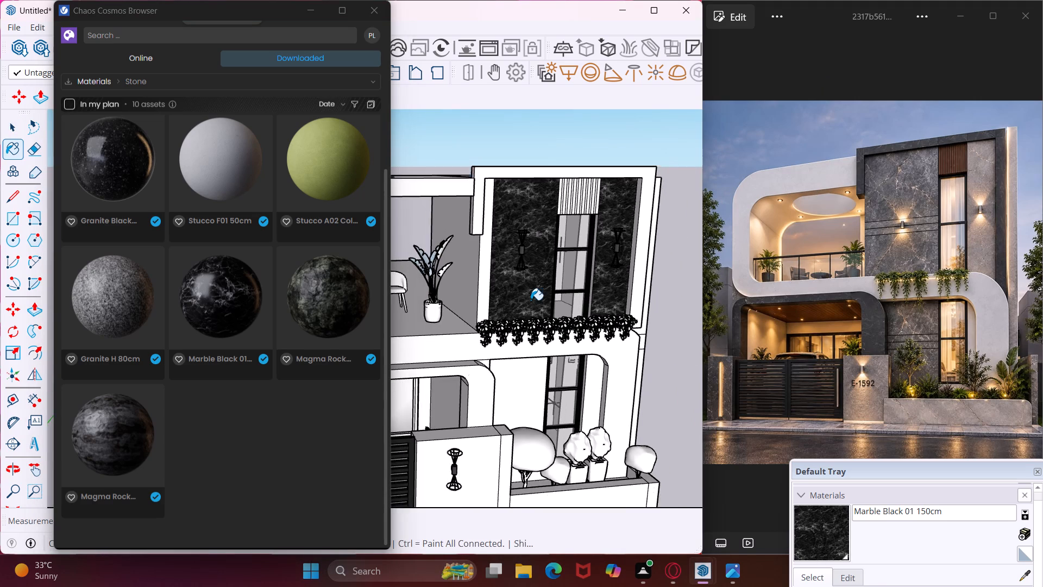
{"action": "scroll", "coordinate": [531, 300], "scroll_direction": "down", "scroll_amount": 3}
{"action": "middle_click_drag", "start_coordinate": [556, 271], "coordinate": [585, 230]}
{"action": "scroll", "coordinate": [528, 351], "scroll_direction": "up", "scroll_amount": 3}
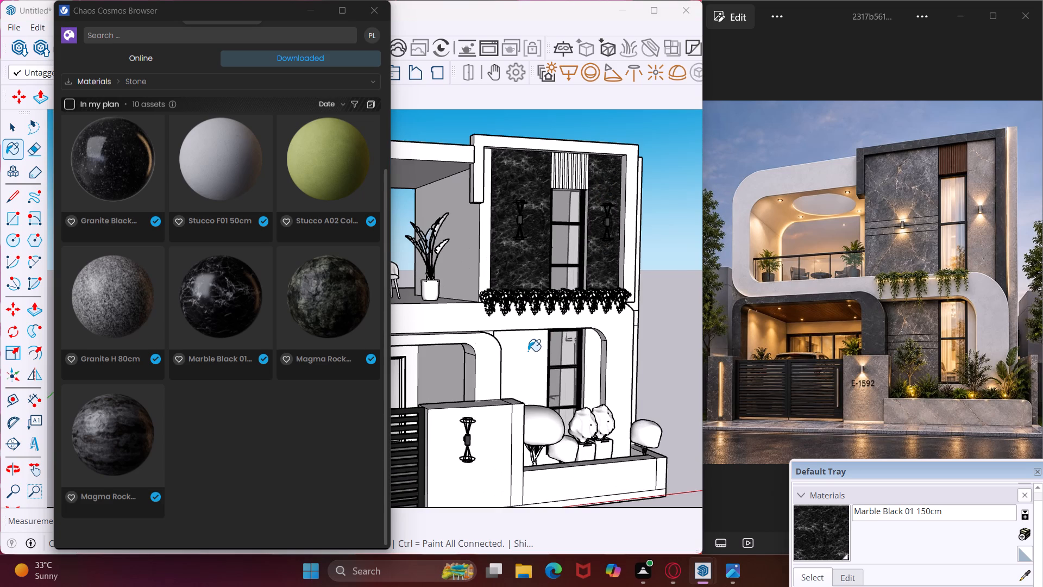
{"action": "left_click", "coordinate": [528, 351]}
Paint the front, side and top faces of the gate pillar with the light strip in Marble Black 01 150cm.
{"action": "scroll", "coordinate": [529, 351], "scroll_direction": "down", "scroll_amount": 12}
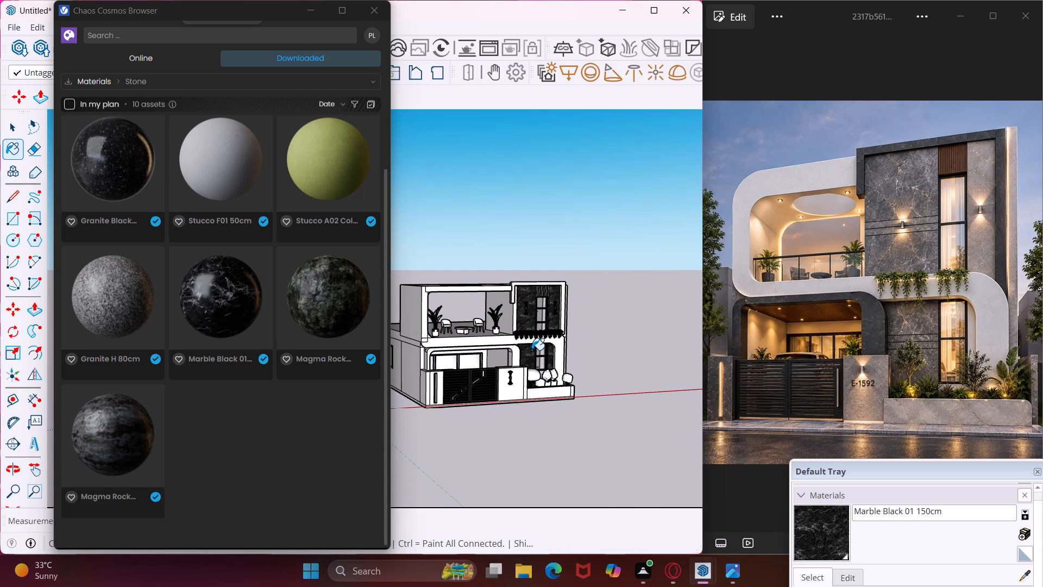
{"action": "scroll", "coordinate": [432, 387], "scroll_direction": "up", "scroll_amount": 9}
{"action": "left_click", "coordinate": [431, 386]}
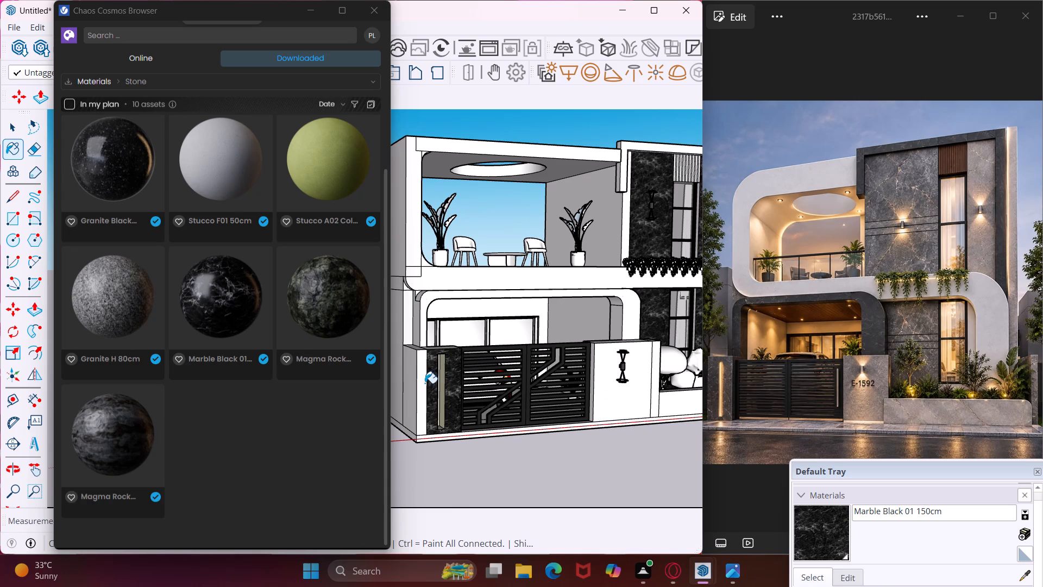
{"action": "left_click", "coordinate": [424, 384]}
{"action": "middle_click_drag", "start_coordinate": [423, 379], "coordinate": [473, 409]}
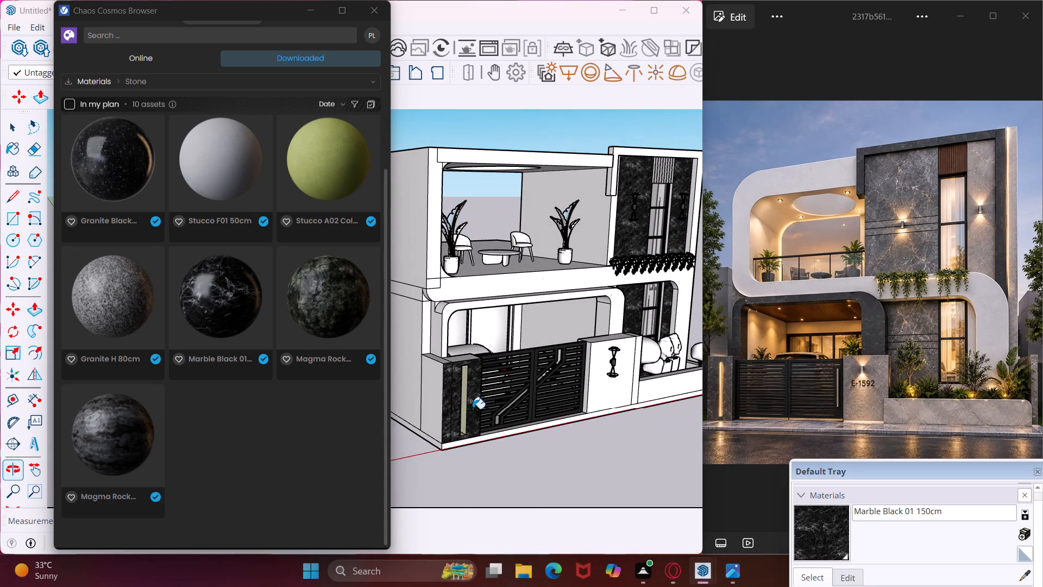
{"action": "left_click", "coordinate": [435, 384]}
{"action": "middle_click_drag", "start_coordinate": [450, 365], "coordinate": [423, 409]}
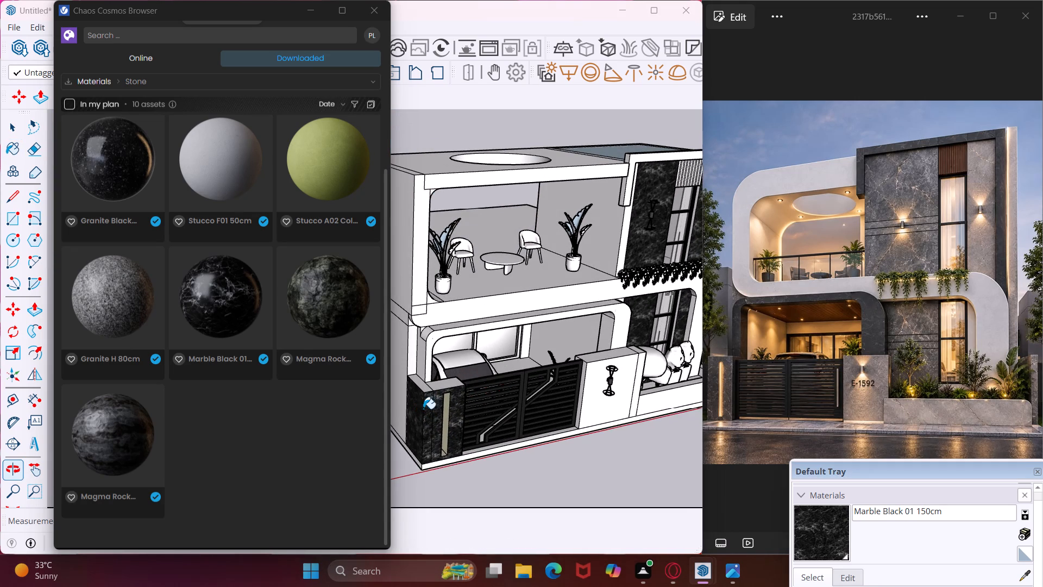
{"action": "scroll", "coordinate": [424, 397], "scroll_direction": "up", "scroll_amount": 6}
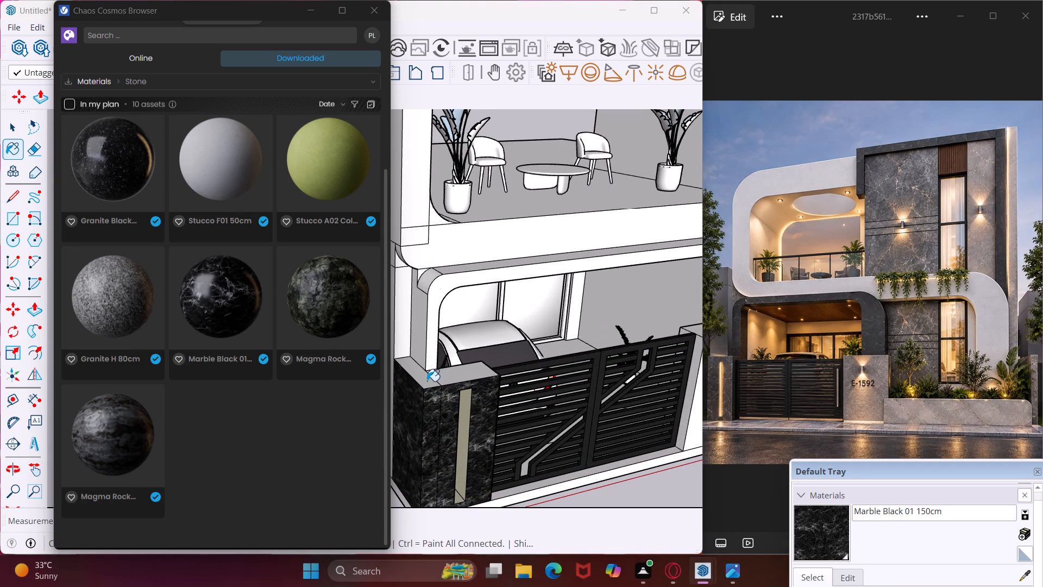
{"action": "left_click", "coordinate": [427, 381]}
{"action": "left_click", "coordinate": [453, 380]}
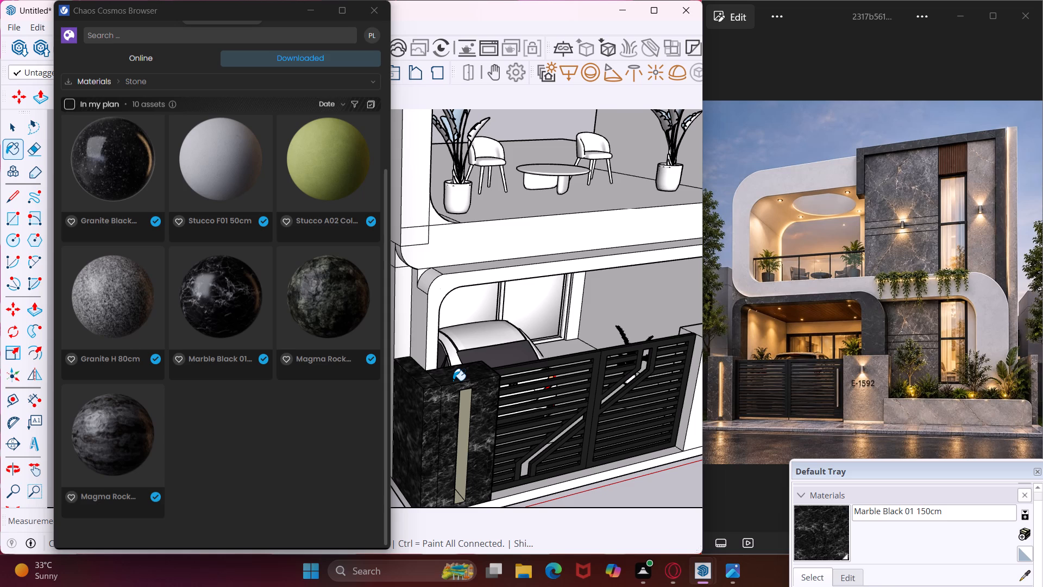
Paint the carport frame's front, curved corner, top and outer side faces with Marble Black 01 150cm.
{"action": "scroll", "coordinate": [453, 380], "scroll_direction": "down", "scroll_amount": 7}
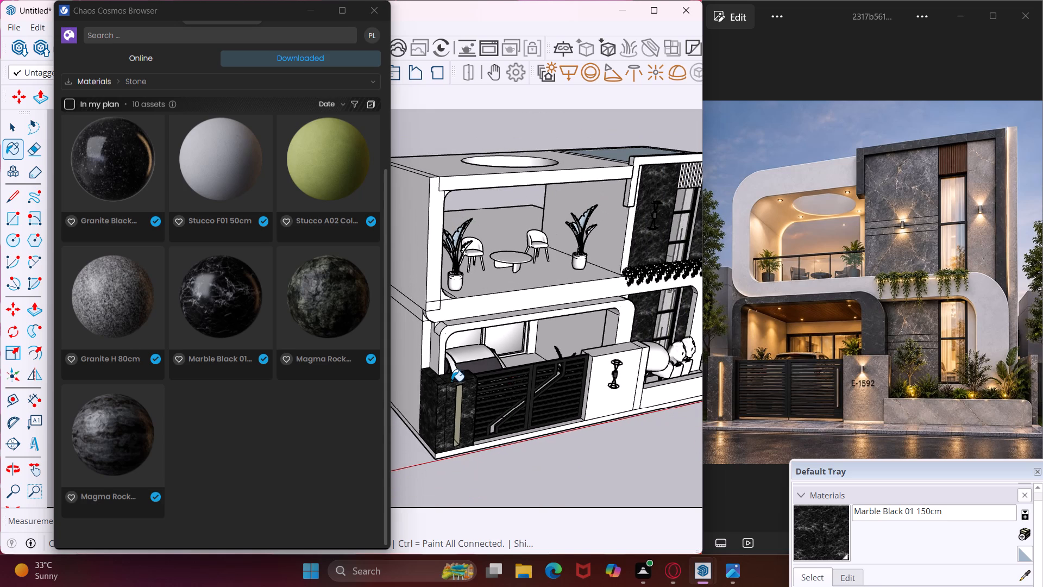
{"action": "middle_click_drag", "start_coordinate": [451, 381], "coordinate": [450, 381]}
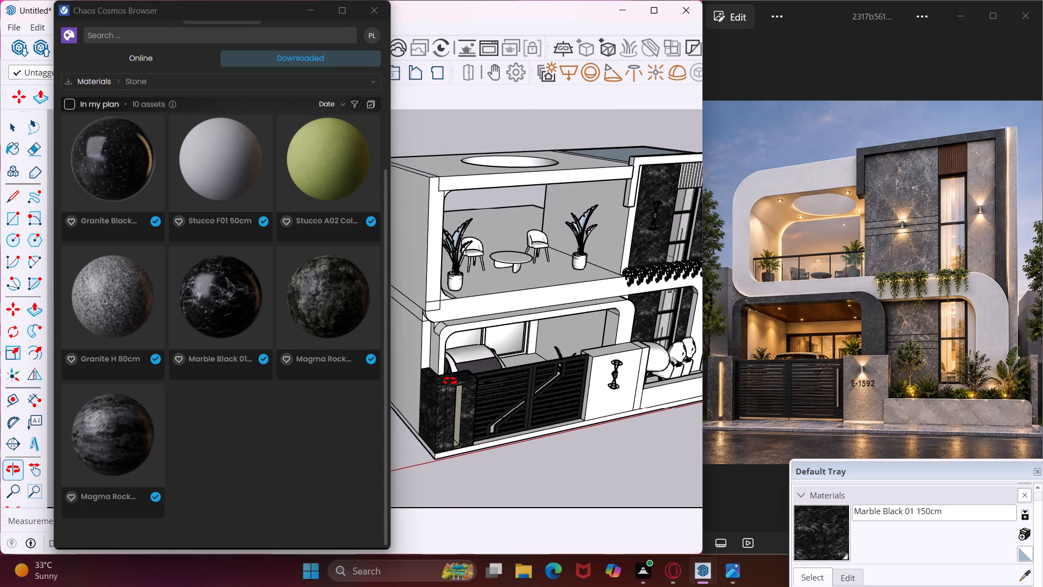
{"action": "middle_click_drag", "start_coordinate": [450, 381], "coordinate": [430, 380]}
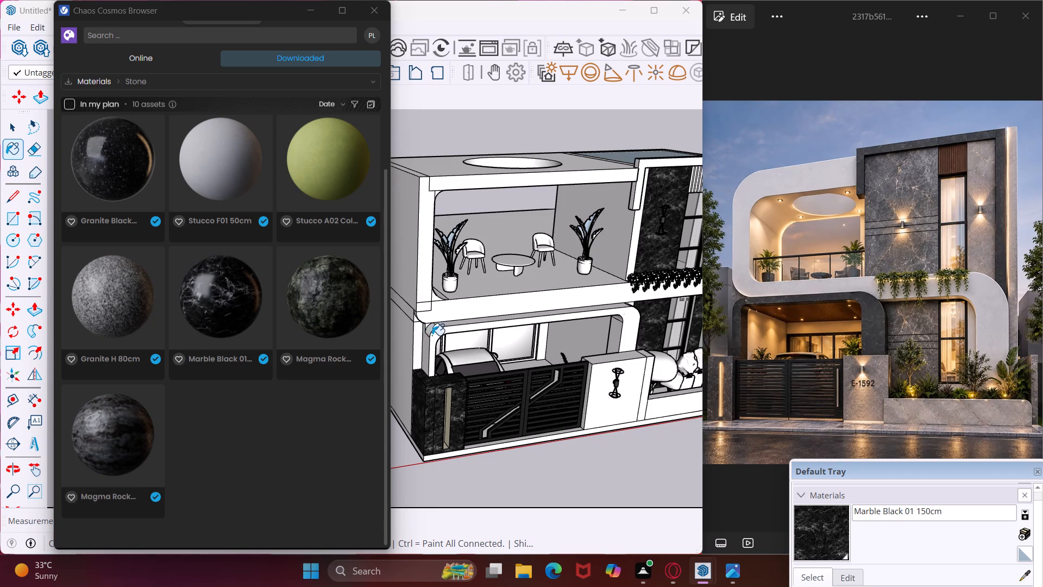
{"action": "scroll", "coordinate": [432, 335], "scroll_direction": "up", "scroll_amount": 7}
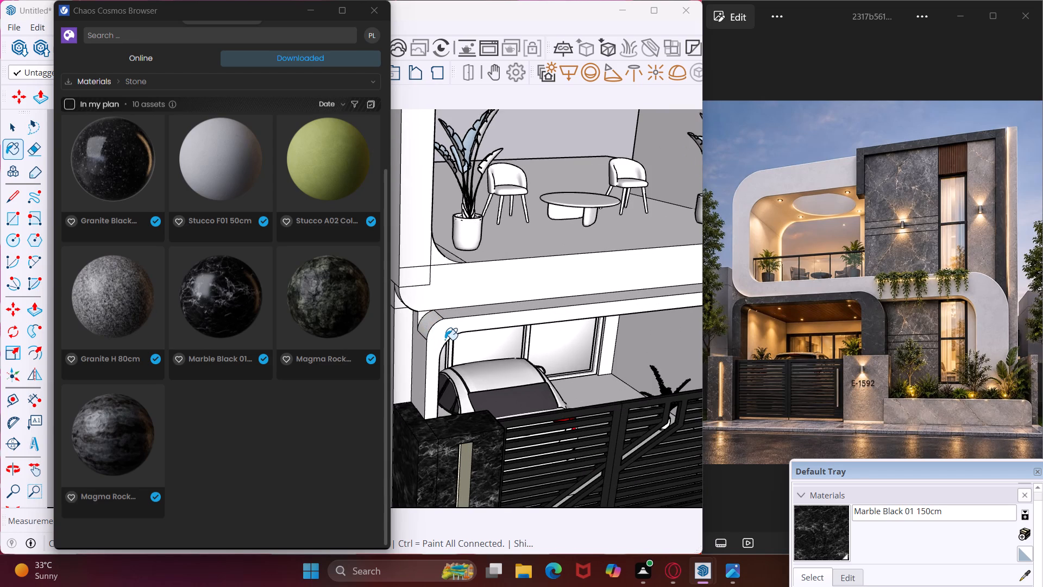
{"action": "middle_click_drag", "start_coordinate": [445, 340], "coordinate": [481, 353]}
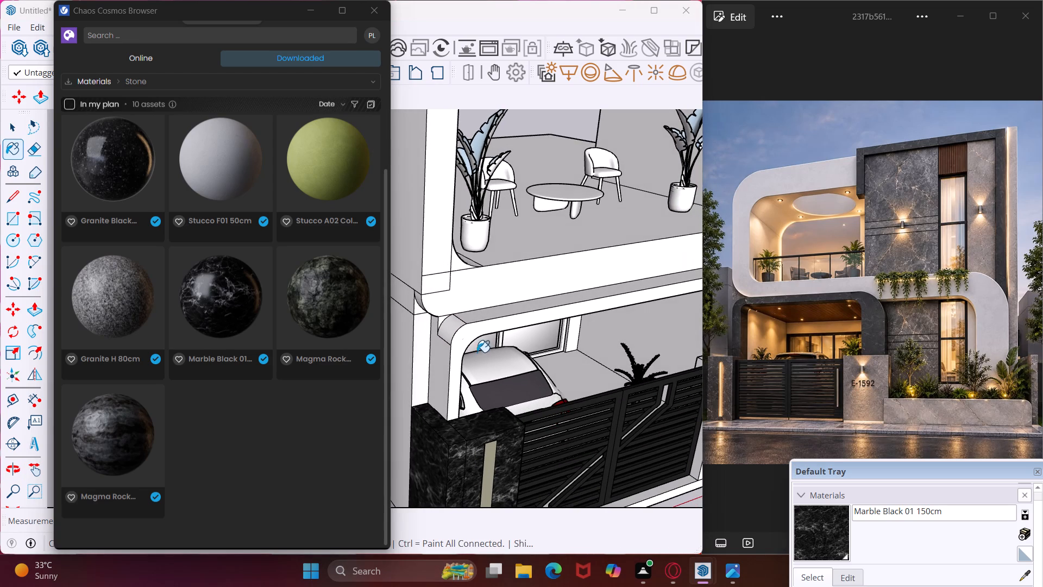
{"action": "scroll", "coordinate": [472, 348], "scroll_direction": "up", "scroll_amount": 3}
{"action": "left_click", "coordinate": [453, 331]}
{"action": "left_click", "coordinate": [438, 305]}
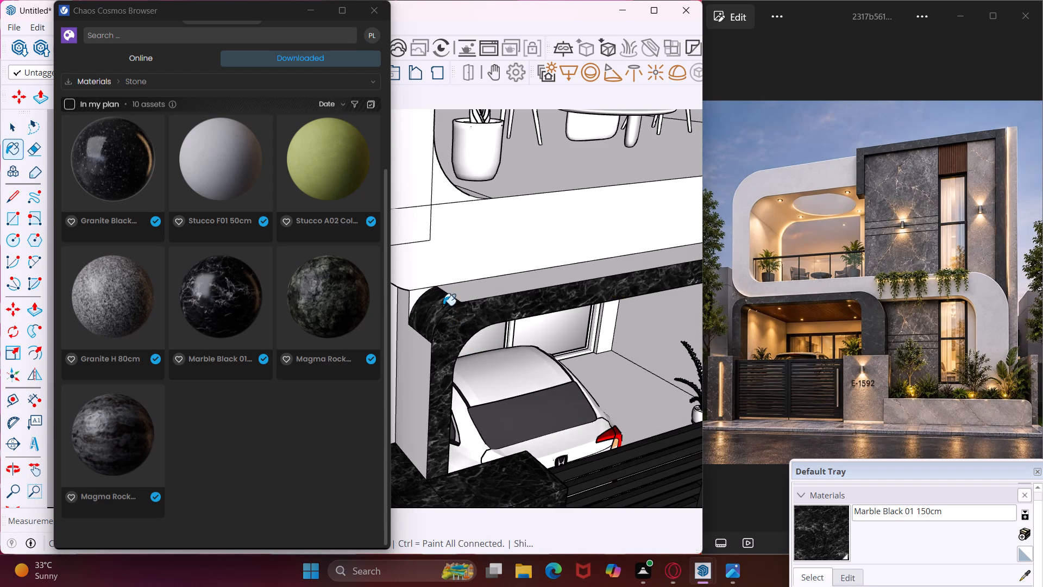
{"action": "left_click", "coordinate": [473, 294]}
{"action": "left_click", "coordinate": [419, 369]}
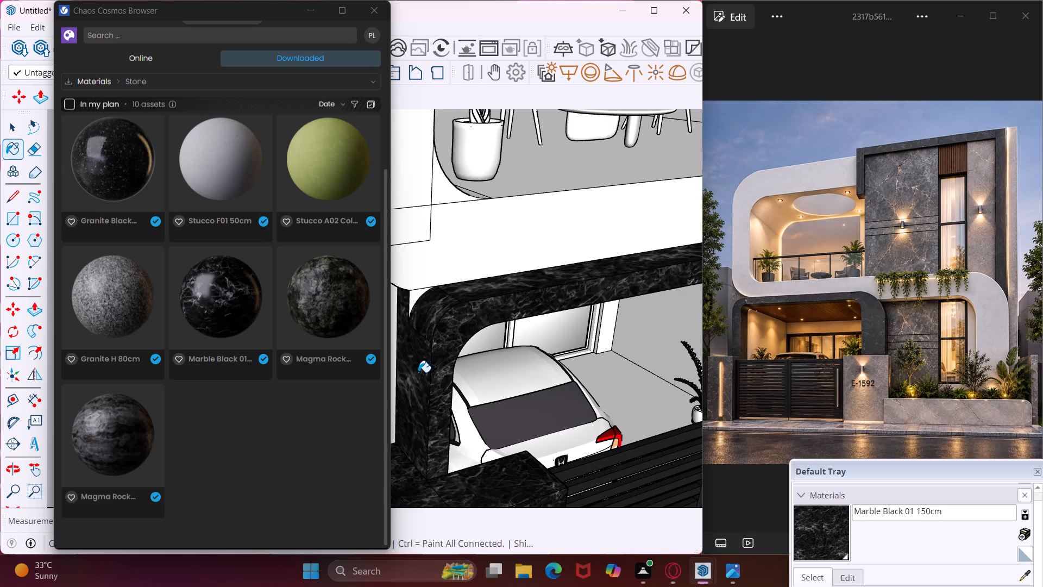
Paint the carport frame's remaining faces near the planter and the upper wall's side face above with Marble Black 01 150cm.
{"action": "middle_click_drag", "start_coordinate": [411, 372], "coordinate": [353, 371]}
{"action": "scroll", "coordinate": [404, 374], "scroll_direction": "up", "scroll_amount": 1}
{"action": "scroll", "coordinate": [382, 325], "scroll_direction": "down", "scroll_amount": 16}
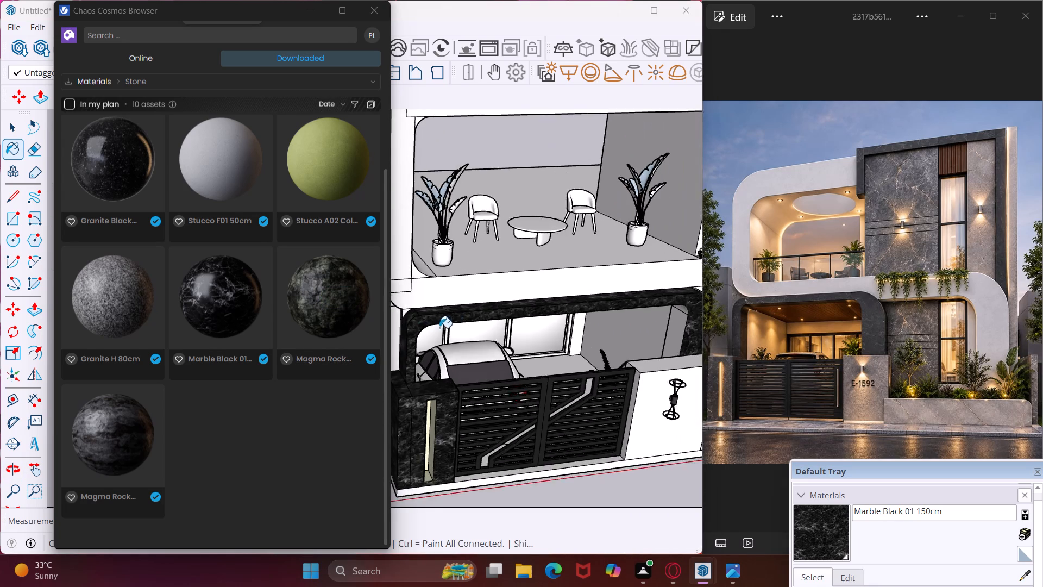
{"action": "scroll", "coordinate": [446, 328], "scroll_direction": "down", "scroll_amount": 4}
{"action": "scroll", "coordinate": [580, 328], "scroll_direction": "up", "scroll_amount": 8}
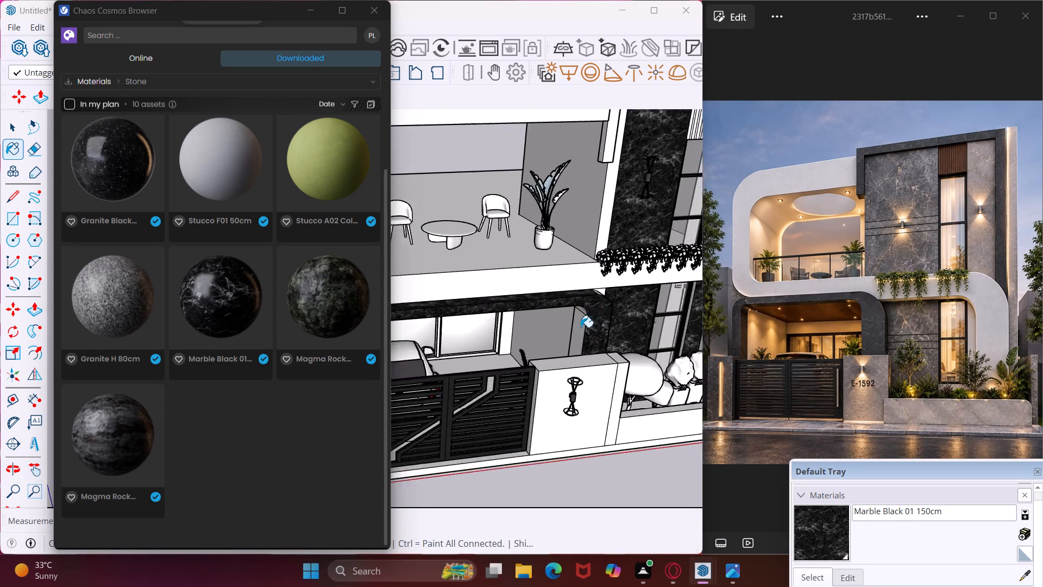
{"action": "scroll", "coordinate": [581, 327], "scroll_direction": "up", "scroll_amount": 4}
{"action": "left_click", "coordinate": [578, 333]}
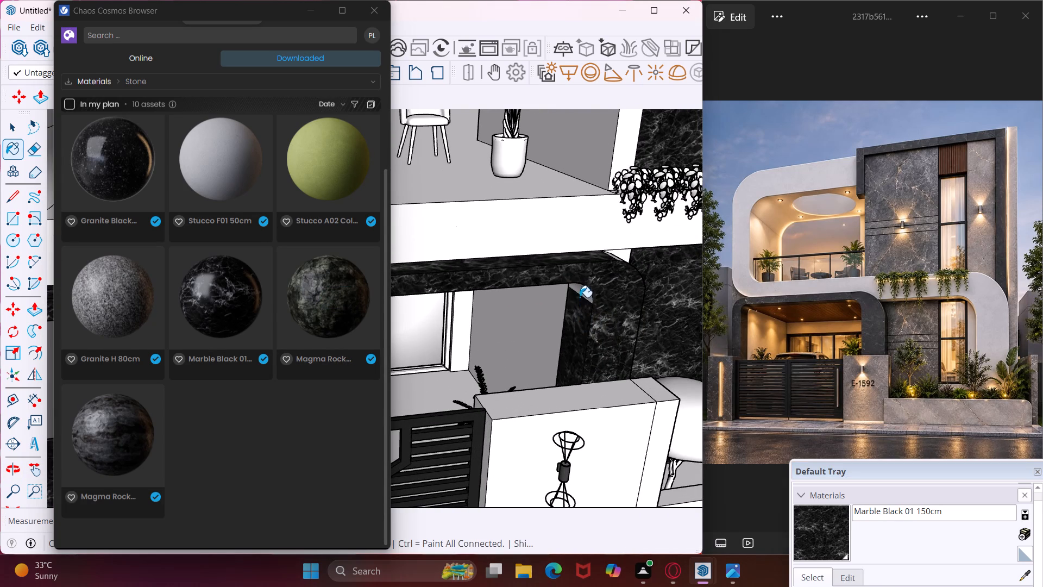
{"action": "left_click", "coordinate": [580, 291]}
{"action": "middle_click_drag", "start_coordinate": [610, 267], "coordinate": [535, 289]}
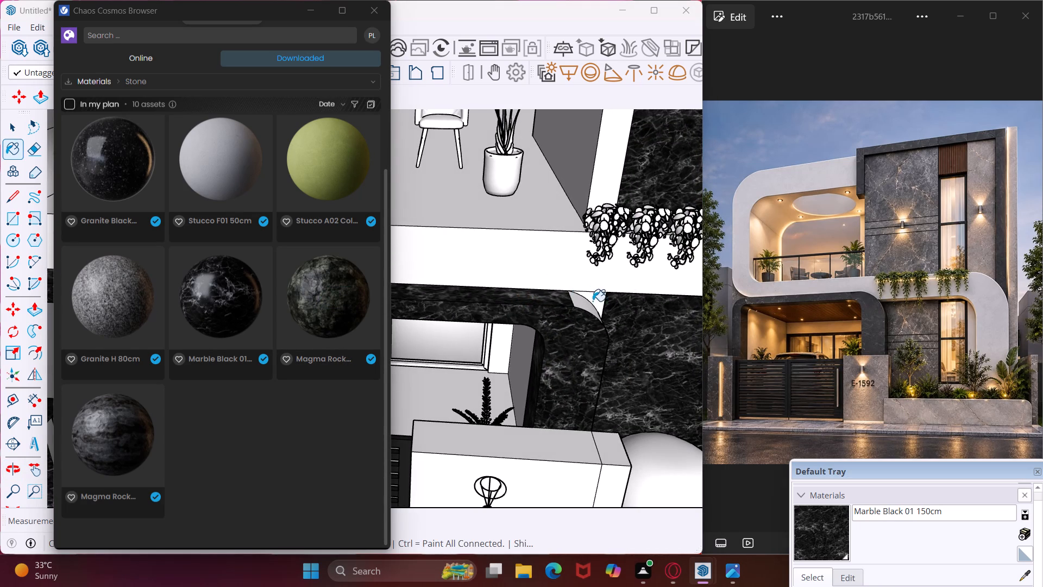
{"action": "left_click", "coordinate": [592, 309]}
{"action": "left_click", "coordinate": [600, 185]}
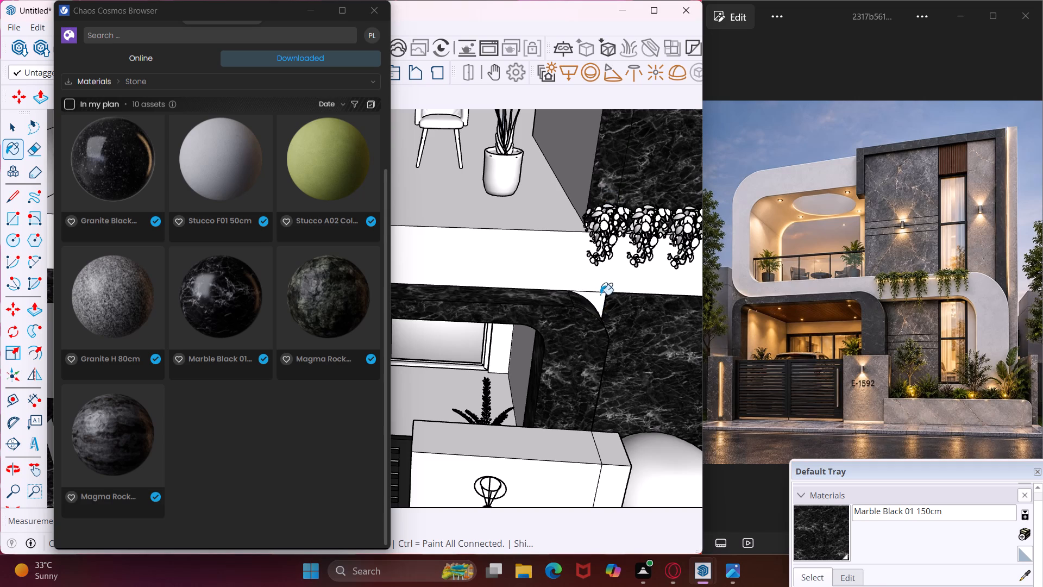
{"action": "left_click", "coordinate": [598, 303]}
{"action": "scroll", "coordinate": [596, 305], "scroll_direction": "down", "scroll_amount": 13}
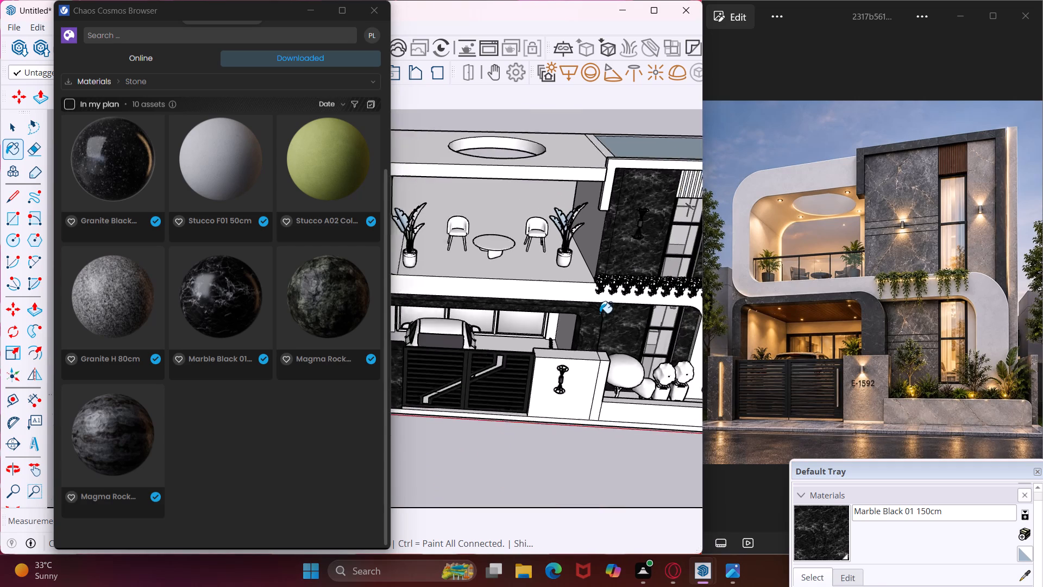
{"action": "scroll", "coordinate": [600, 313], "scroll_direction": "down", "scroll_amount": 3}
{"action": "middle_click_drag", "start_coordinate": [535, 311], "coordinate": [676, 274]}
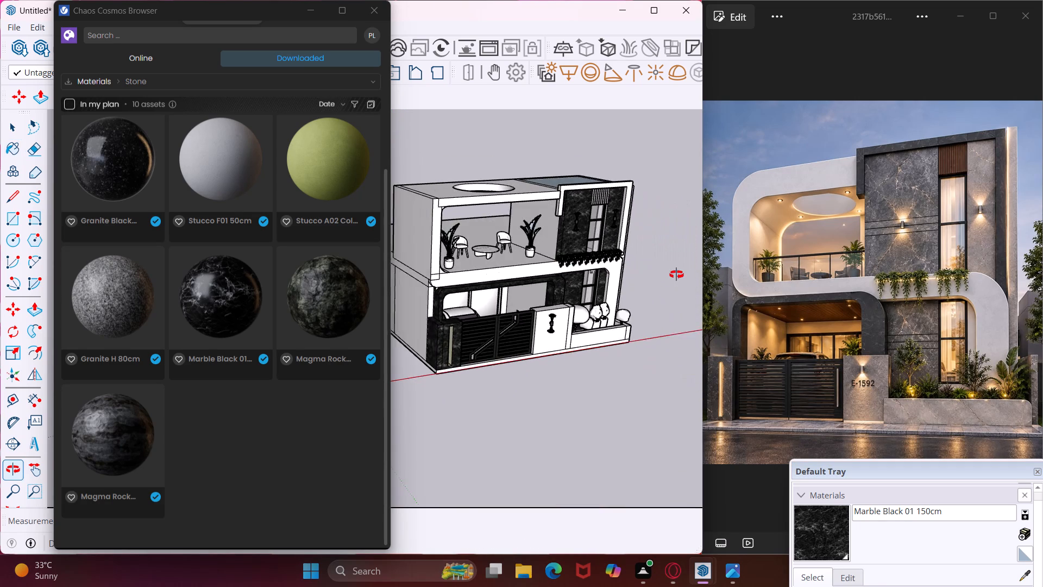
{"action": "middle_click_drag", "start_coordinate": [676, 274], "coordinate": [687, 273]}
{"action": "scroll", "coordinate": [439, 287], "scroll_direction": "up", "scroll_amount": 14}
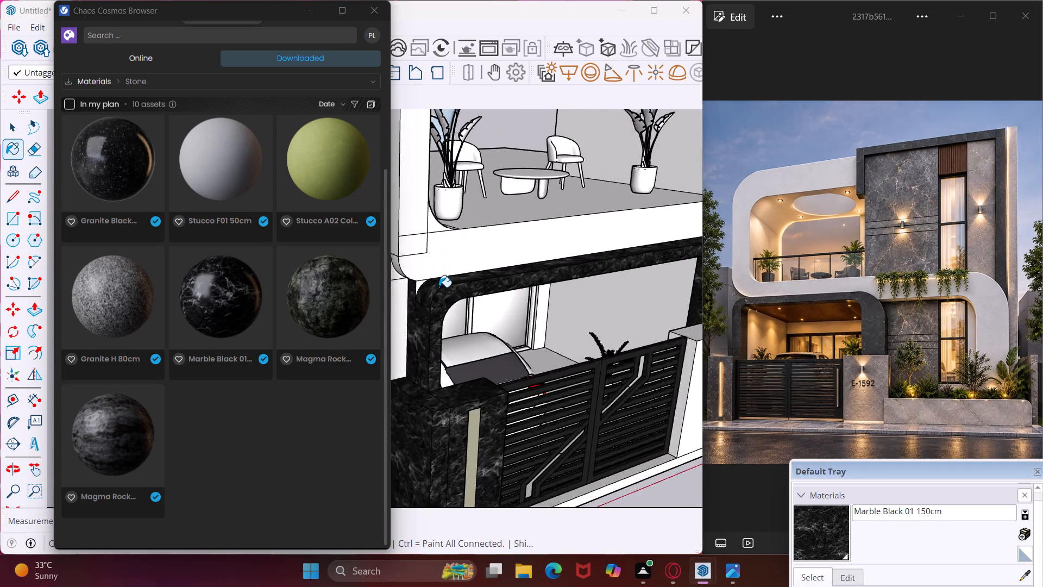
Paint the leftover face at the carport frame's curved outer corner and the front beam's underside with Marble Black 01 150cm.
{"action": "scroll", "coordinate": [439, 287], "scroll_direction": "up", "scroll_amount": 2}
{"action": "left_click", "coordinate": [409, 285]}
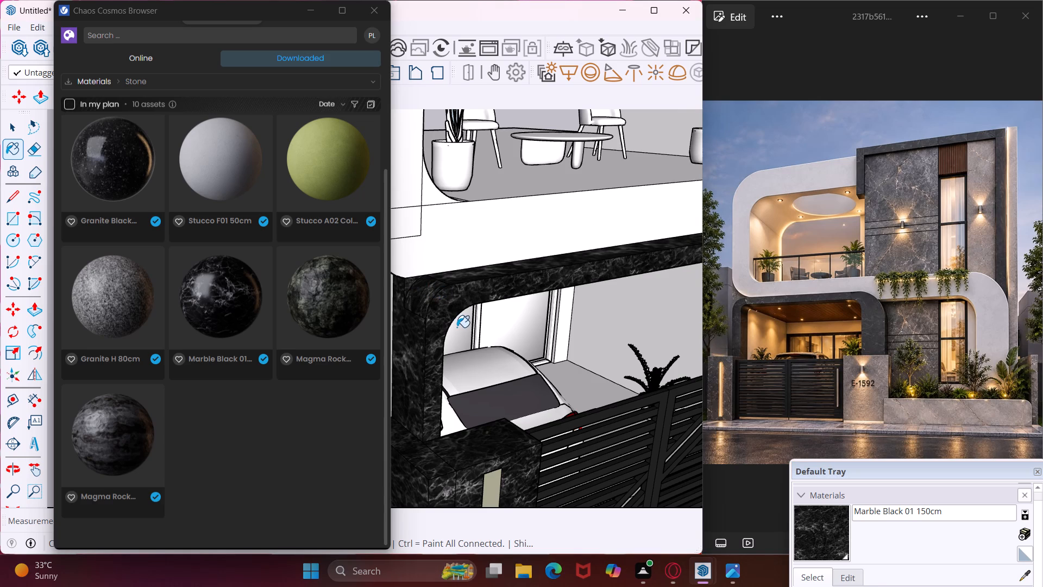
{"action": "middle_click_drag", "start_coordinate": [457, 327], "coordinate": [411, 259]}
{"action": "scroll", "coordinate": [508, 195], "scroll_direction": "up", "scroll_amount": 6}
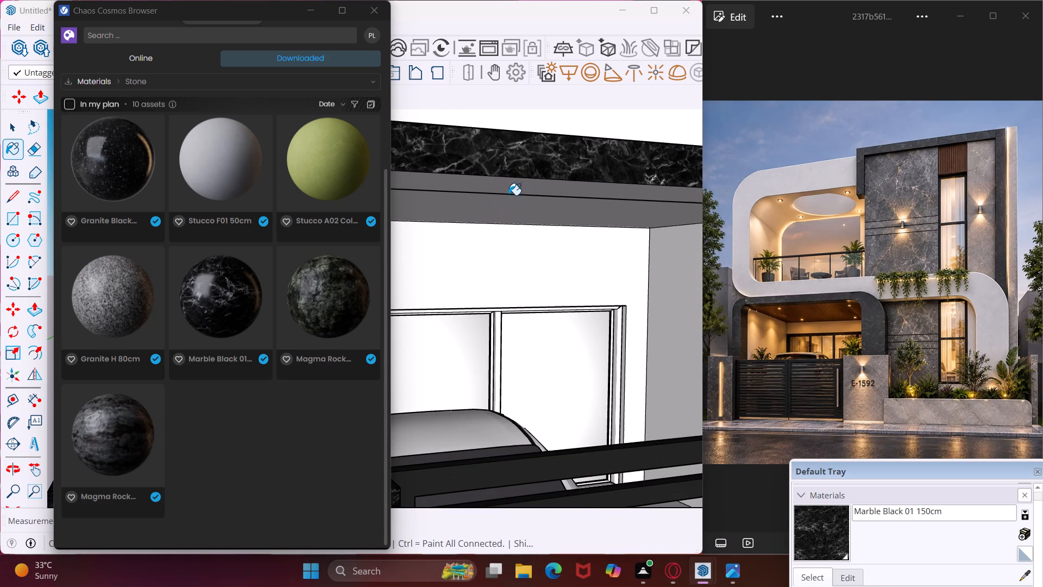
{"action": "left_click", "coordinate": [520, 188]}
{"action": "scroll", "coordinate": [535, 186], "scroll_direction": "down", "scroll_amount": 16}
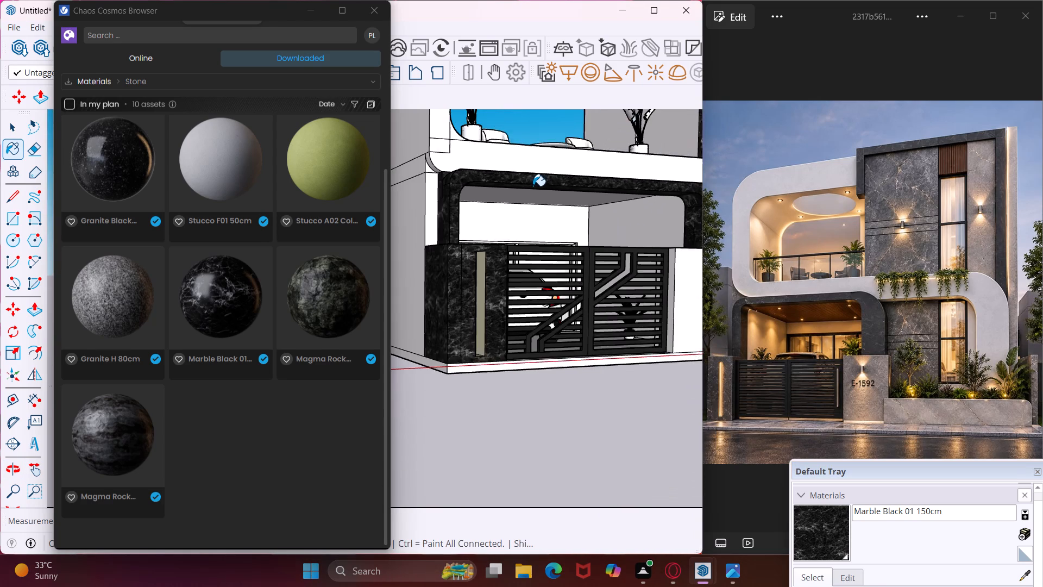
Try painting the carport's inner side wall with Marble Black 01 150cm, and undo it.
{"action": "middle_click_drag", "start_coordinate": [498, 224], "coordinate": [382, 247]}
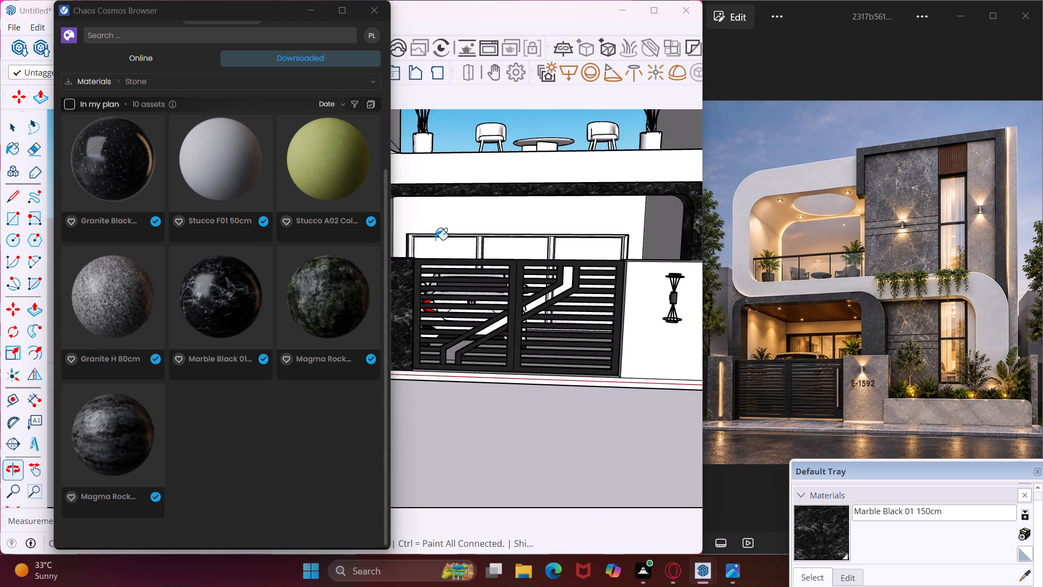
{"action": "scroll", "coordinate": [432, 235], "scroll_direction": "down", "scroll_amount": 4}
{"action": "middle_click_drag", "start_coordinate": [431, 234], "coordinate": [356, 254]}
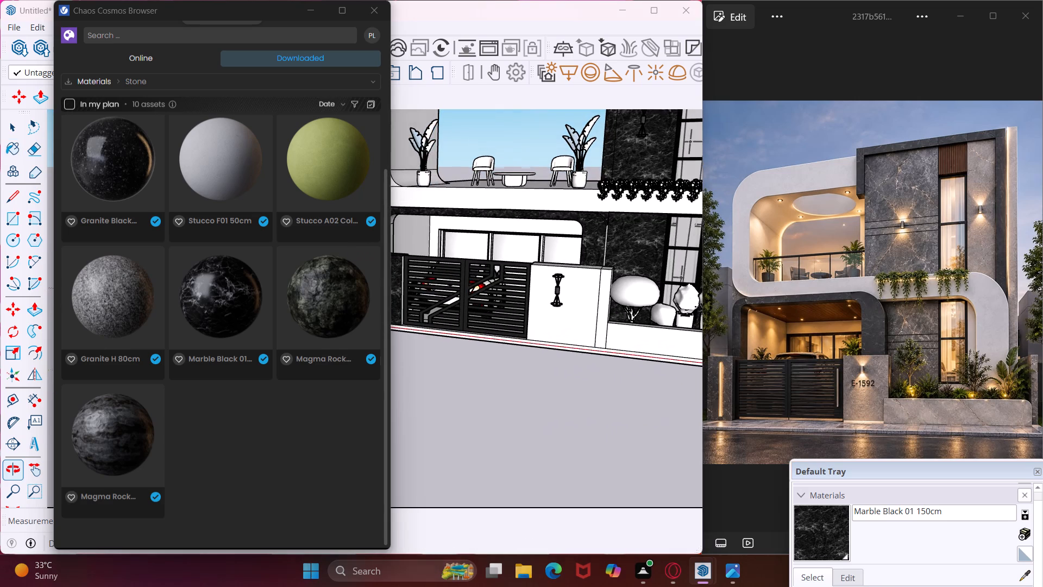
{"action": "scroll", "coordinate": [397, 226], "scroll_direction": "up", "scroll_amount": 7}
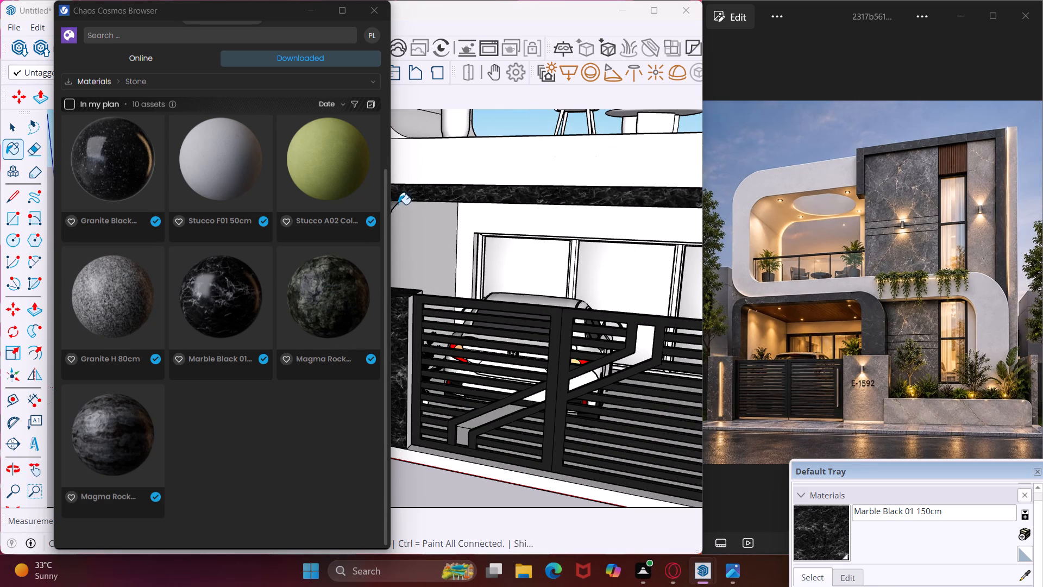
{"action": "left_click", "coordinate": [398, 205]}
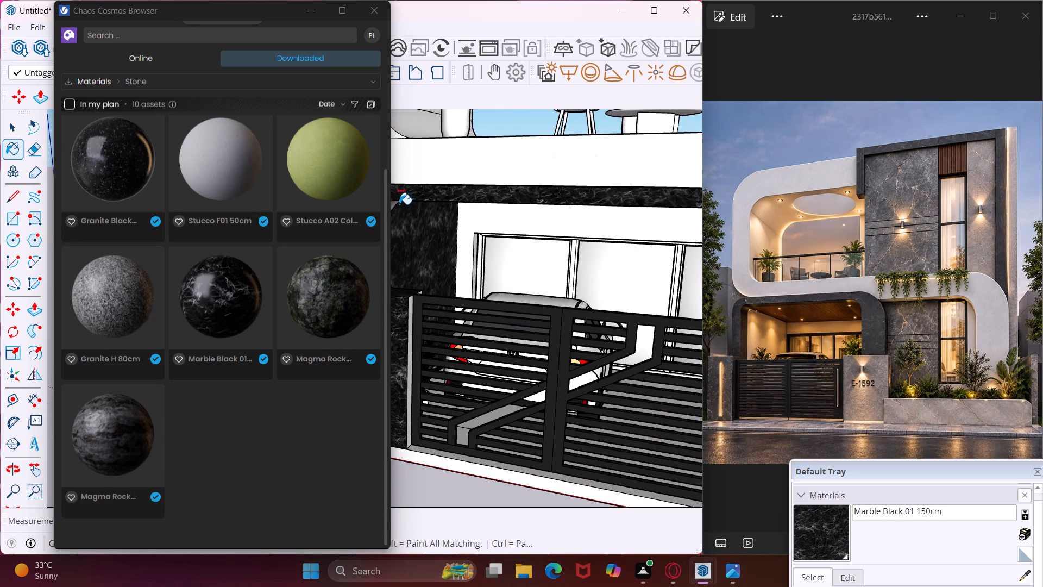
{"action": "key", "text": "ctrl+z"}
Move the Cosmos browser off the model and paint the carport frame post's inner side and curved inner corner with Marble Black 01 150cm.
{"action": "scroll", "coordinate": [398, 206], "scroll_direction": "down", "scroll_amount": 10}
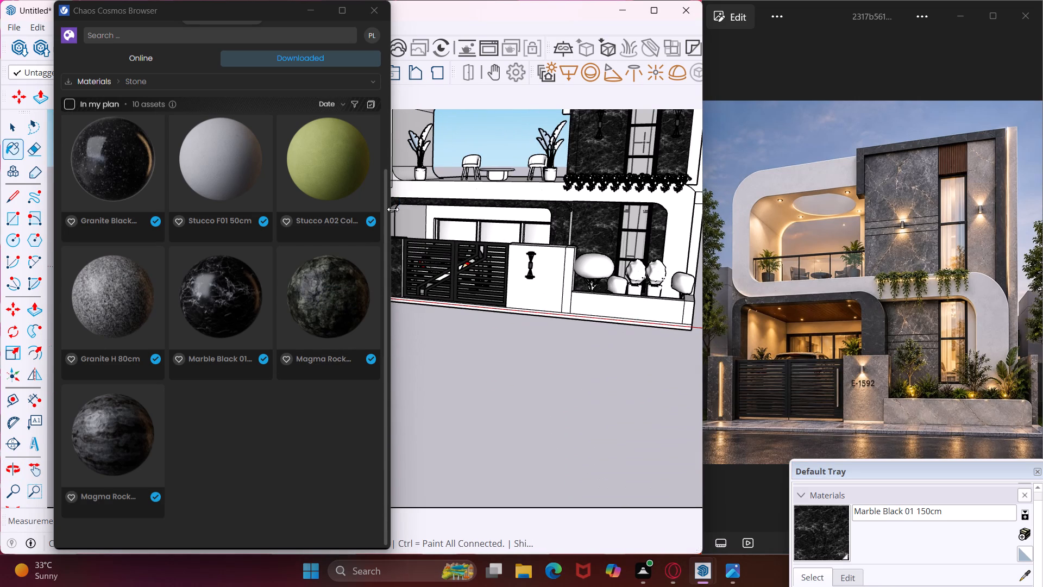
{"action": "scroll", "coordinate": [393, 209], "scroll_direction": "up", "scroll_amount": 16}
{"action": "middle_click_drag", "start_coordinate": [402, 209], "coordinate": [448, 197]}
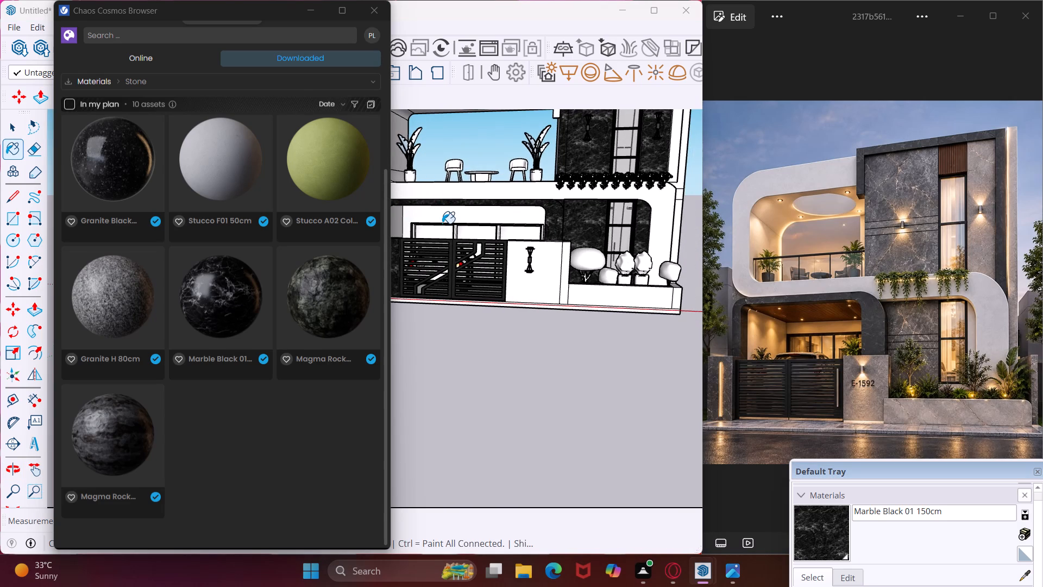
{"action": "left_click_drag", "start_coordinate": [285, 14], "coordinate": [284, 15]}
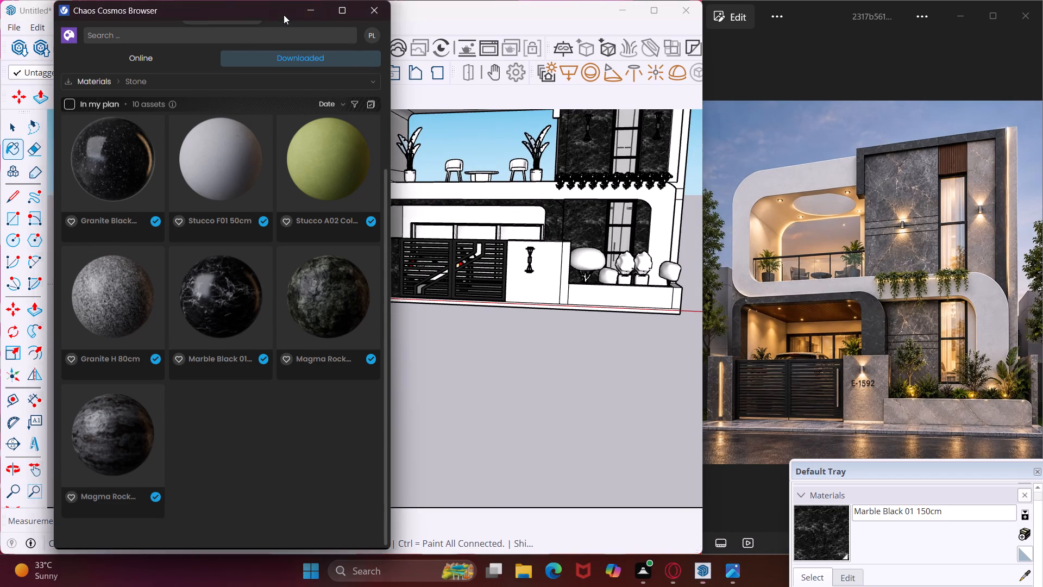
{"action": "left_click_drag", "start_coordinate": [284, 15], "coordinate": [177, 170]}
{"action": "scroll", "coordinate": [377, 228], "scroll_direction": "up", "scroll_amount": 6}
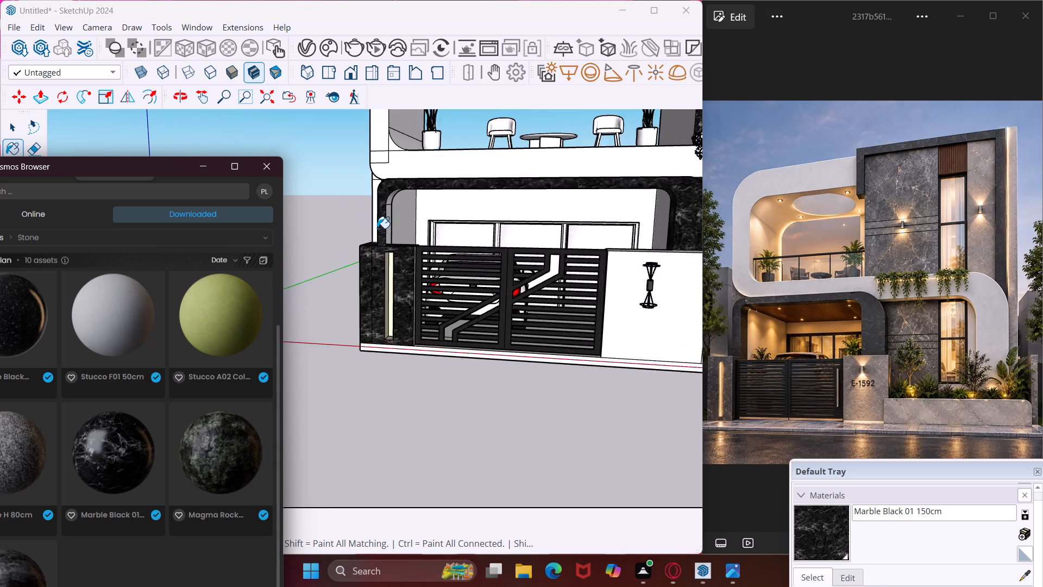
{"action": "scroll", "coordinate": [377, 228], "scroll_direction": "up", "scroll_amount": 7}
{"action": "left_click", "coordinate": [404, 216]}
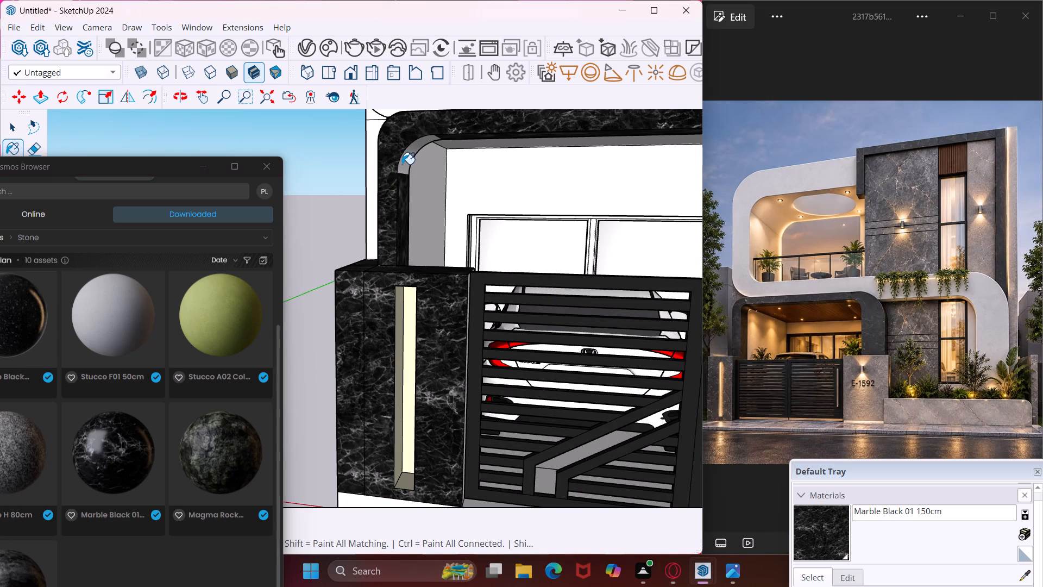
{"action": "left_click", "coordinate": [402, 164]}
{"action": "key", "text": "Escape"}
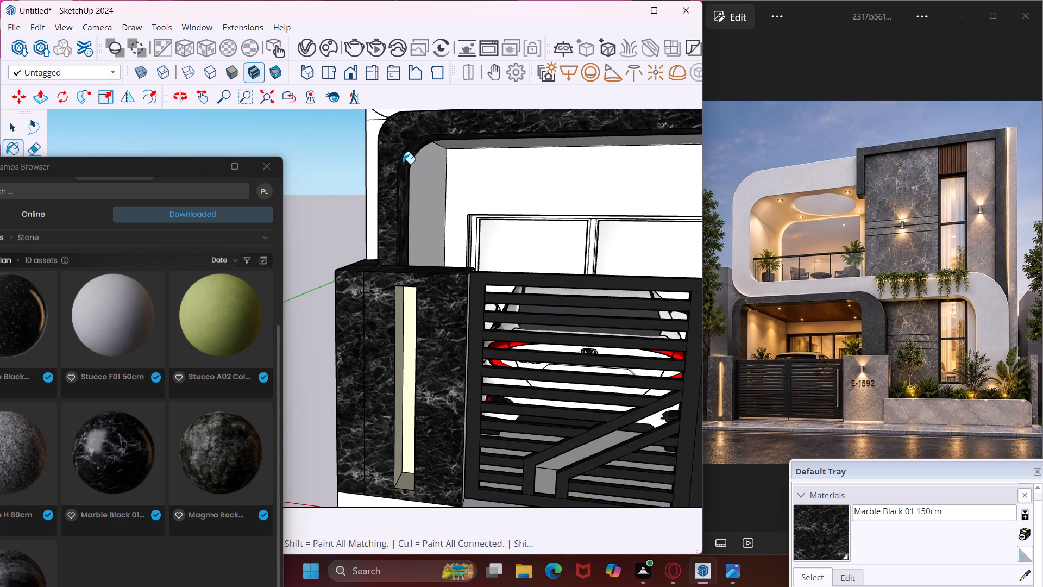
{"action": "key", "text": "space"}
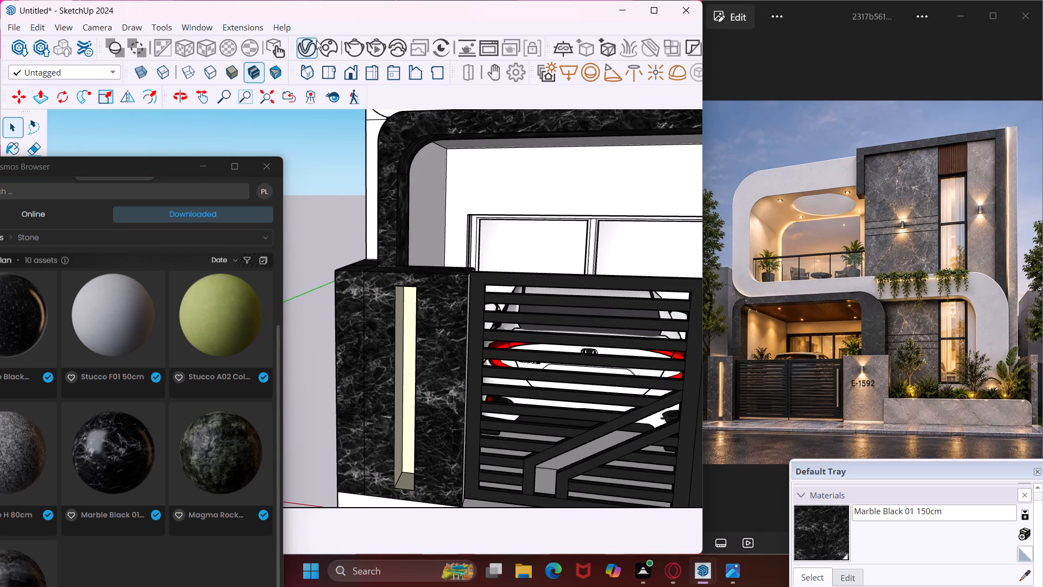
Import the Granite H 80cm stone material from Chaos Cosmos and set its V-Ray preview scene to Wall.
{"action": "left_click", "coordinate": [316, 40]}
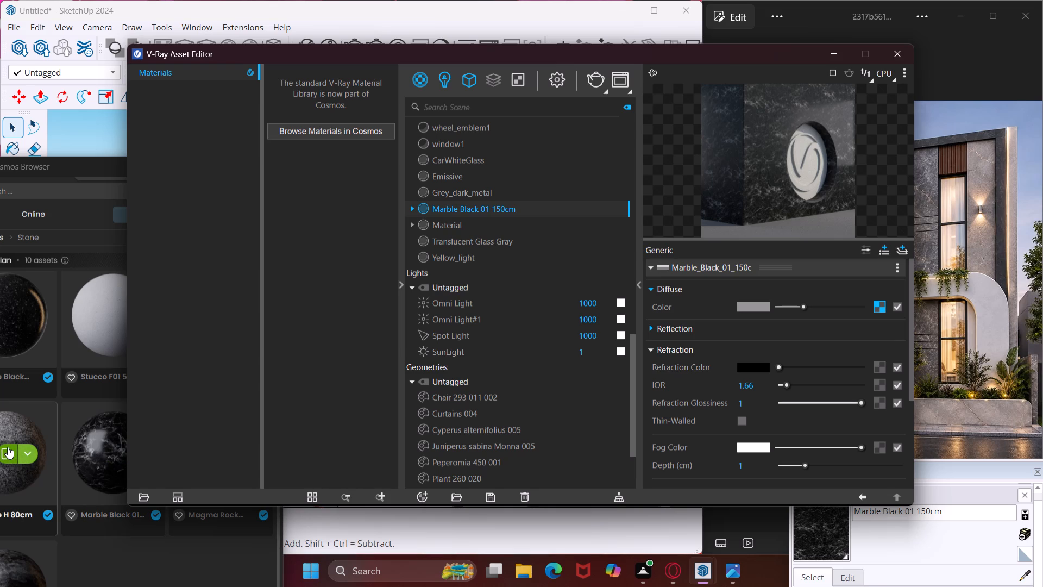
{"action": "left_click", "coordinate": [8, 447]}
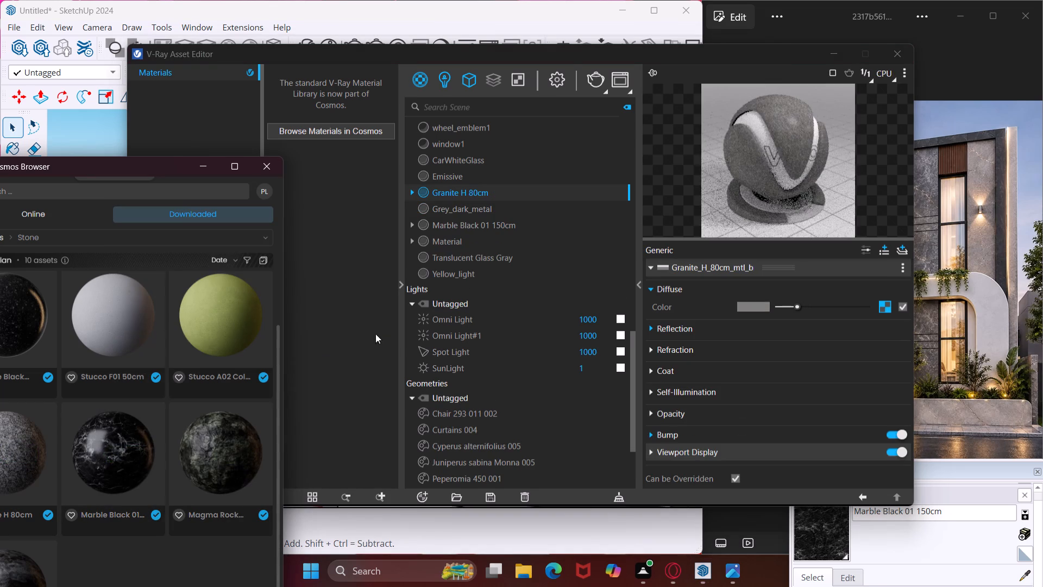
{"action": "left_click", "coordinate": [902, 69]}
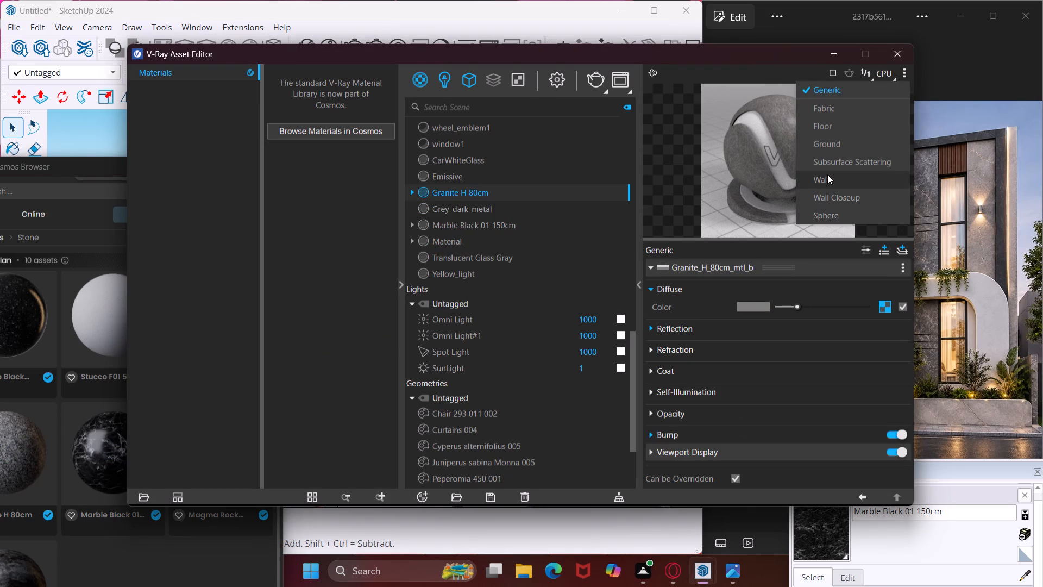
{"action": "left_click", "coordinate": [827, 174]}
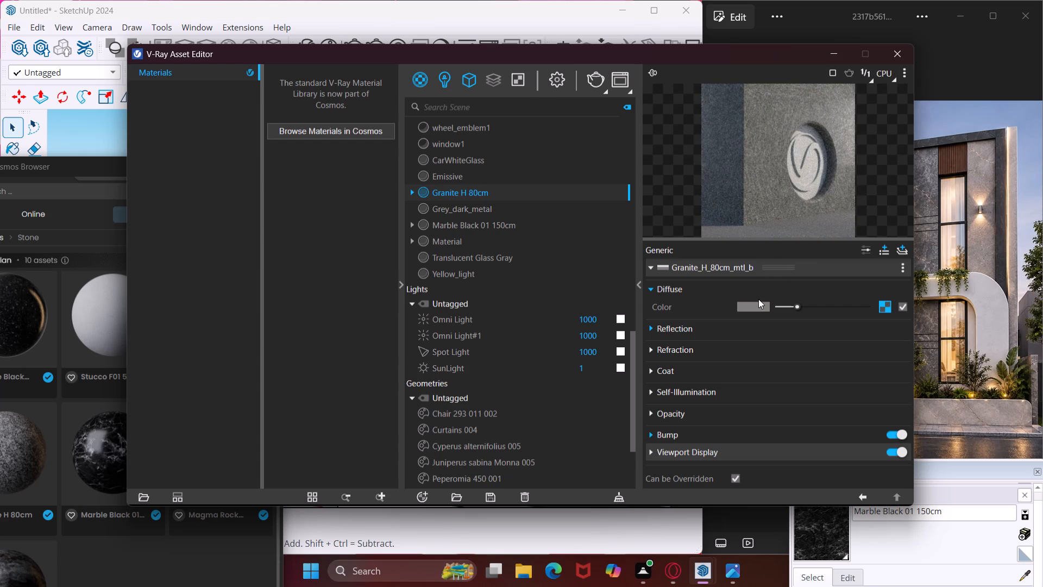
Set the Granite H 80cm material's reflection glossiness to 0.53.
{"action": "left_click", "coordinate": [648, 333]}
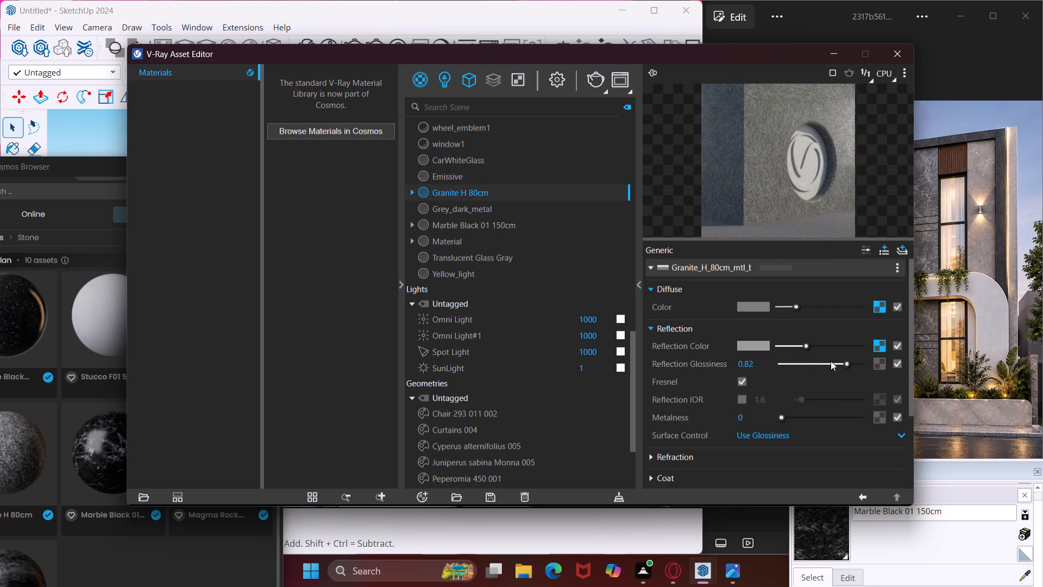
{"action": "left_click_drag", "start_coordinate": [832, 361], "coordinate": [826, 363]}
{"action": "left_click_drag", "start_coordinate": [843, 364], "coordinate": [824, 366]}
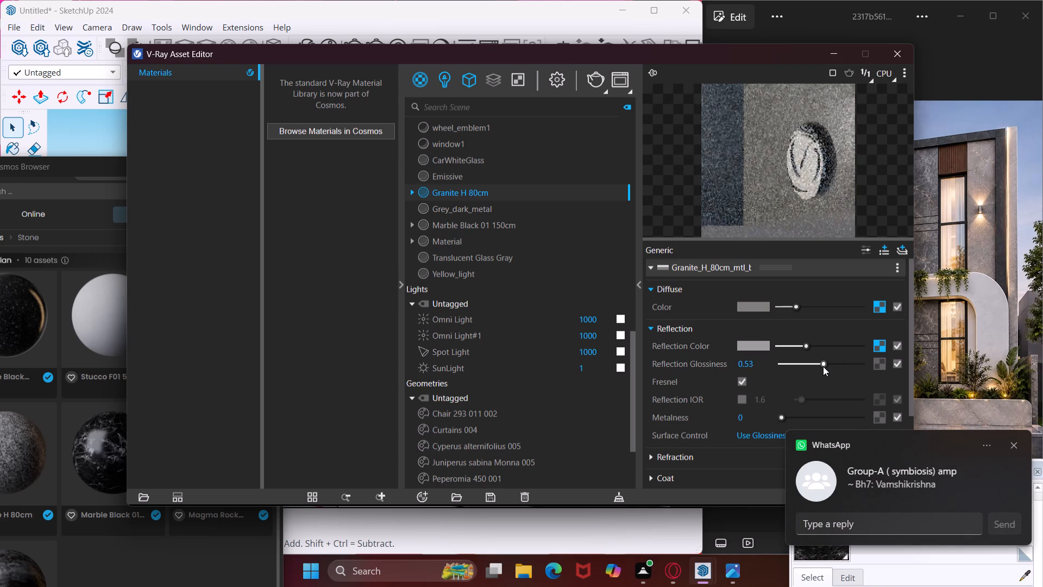
{"action": "left_click", "coordinate": [831, 61]}
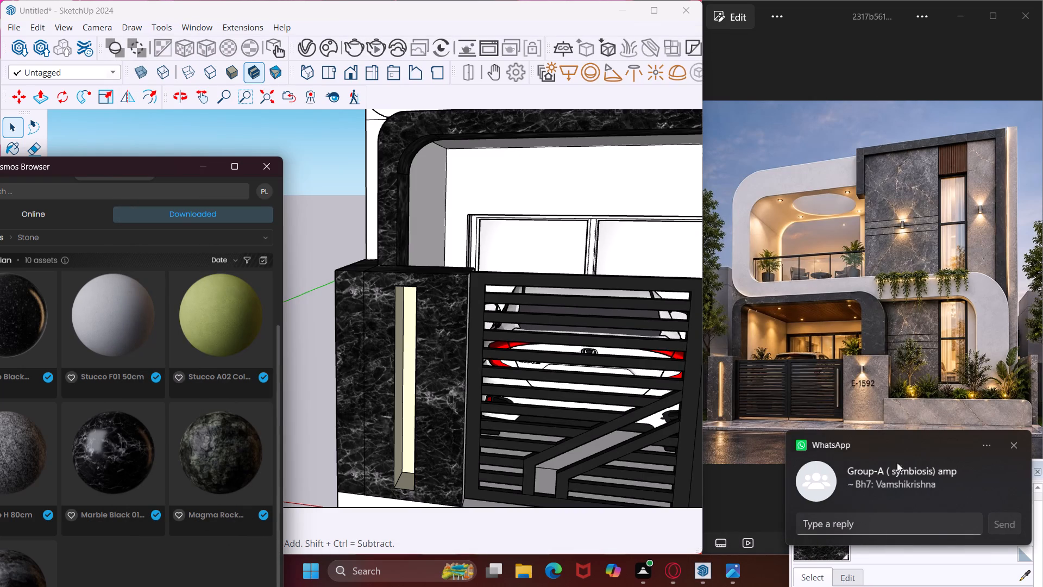
{"action": "left_click", "coordinate": [1009, 443]}
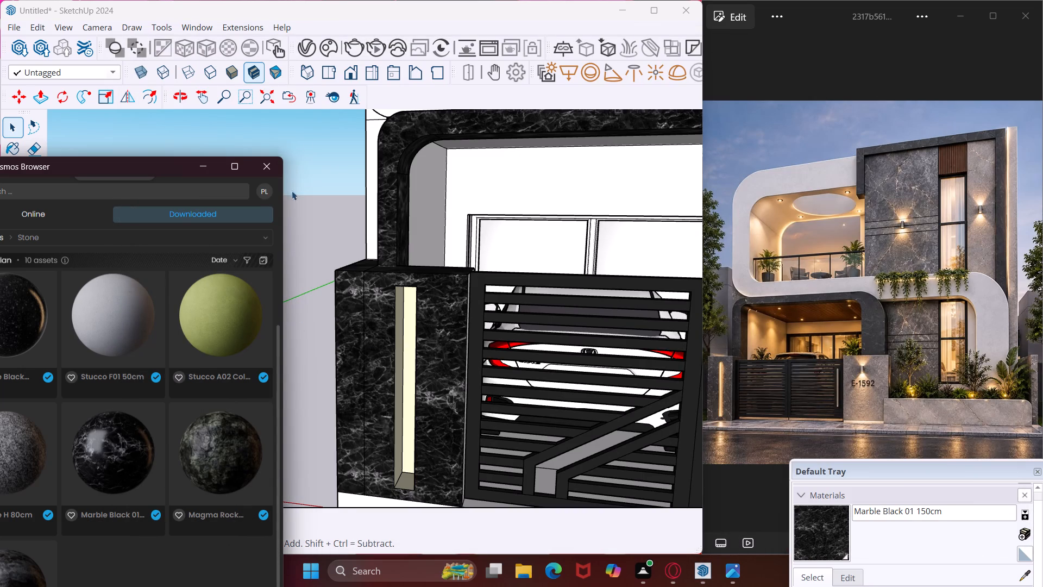
Paint the front, side and top faces of the wall block between the gate and the planter with Granite H 80cm.
{"action": "left_click", "coordinate": [299, 51]}
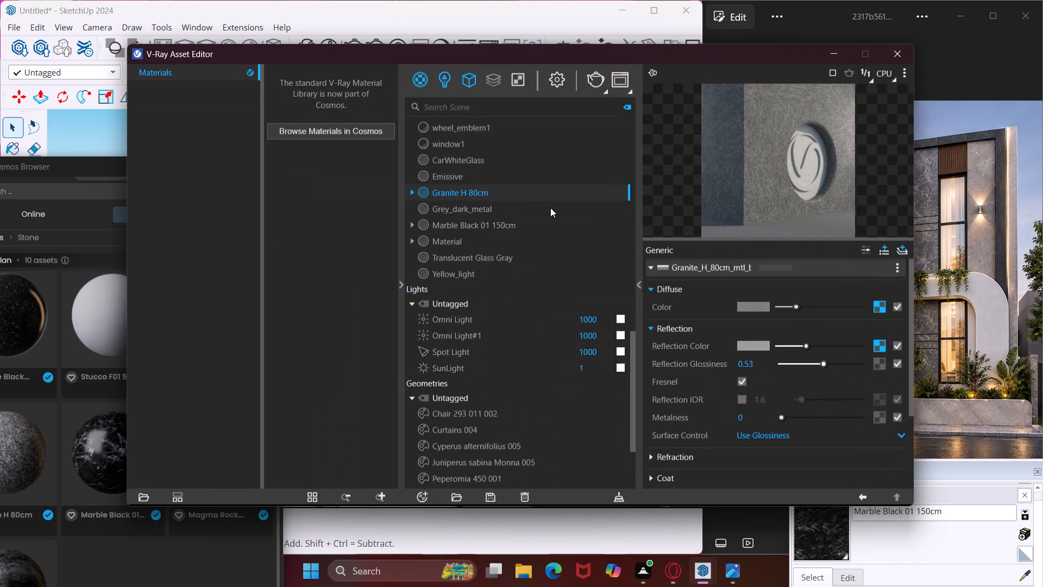
{"action": "double_click", "coordinate": [546, 196]}
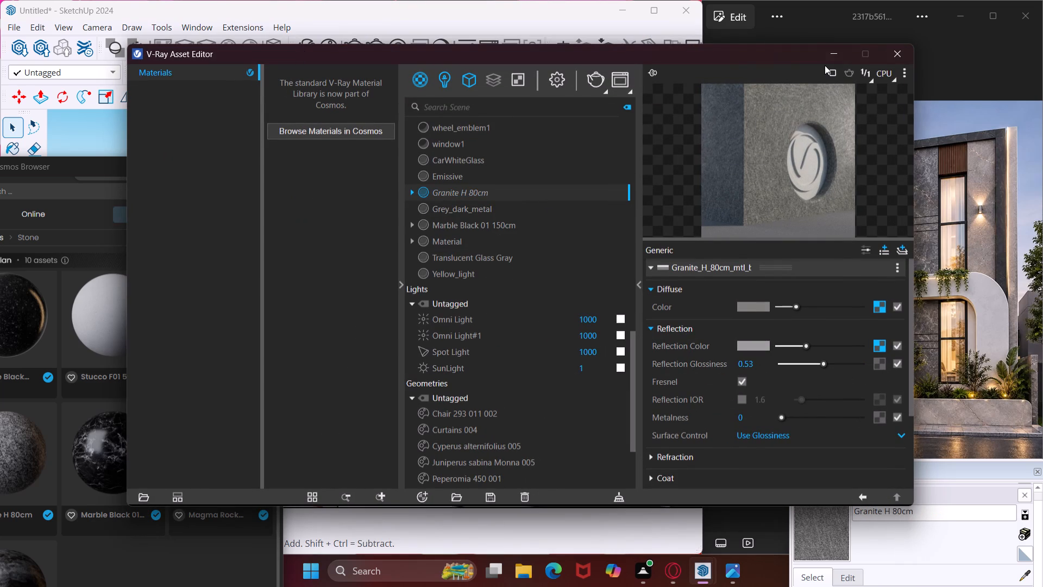
{"action": "left_click", "coordinate": [828, 53]}
{"action": "left_click", "coordinate": [803, 529]}
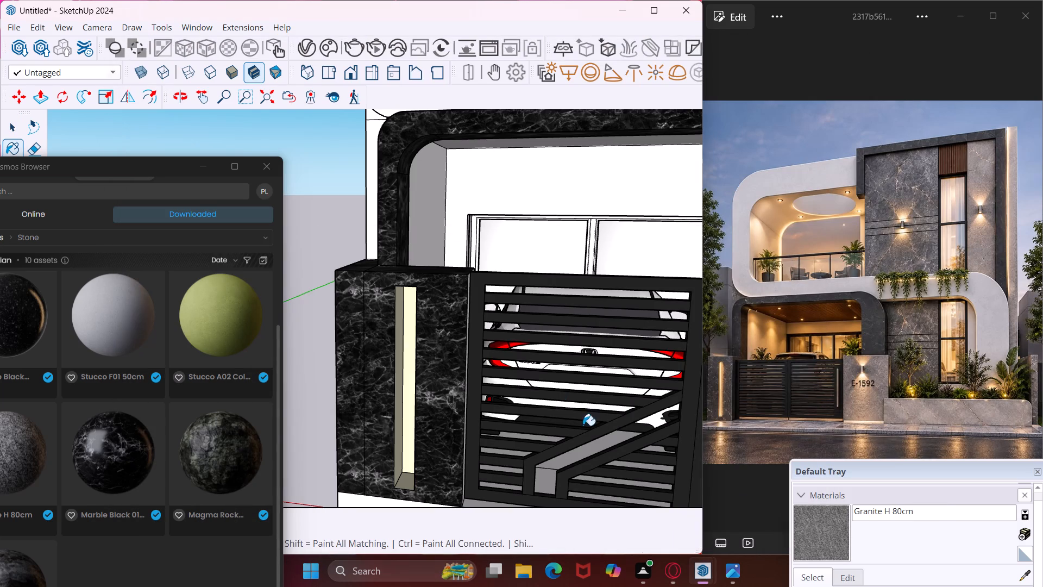
{"action": "scroll", "coordinate": [374, 327], "scroll_direction": "down", "scroll_amount": 13}
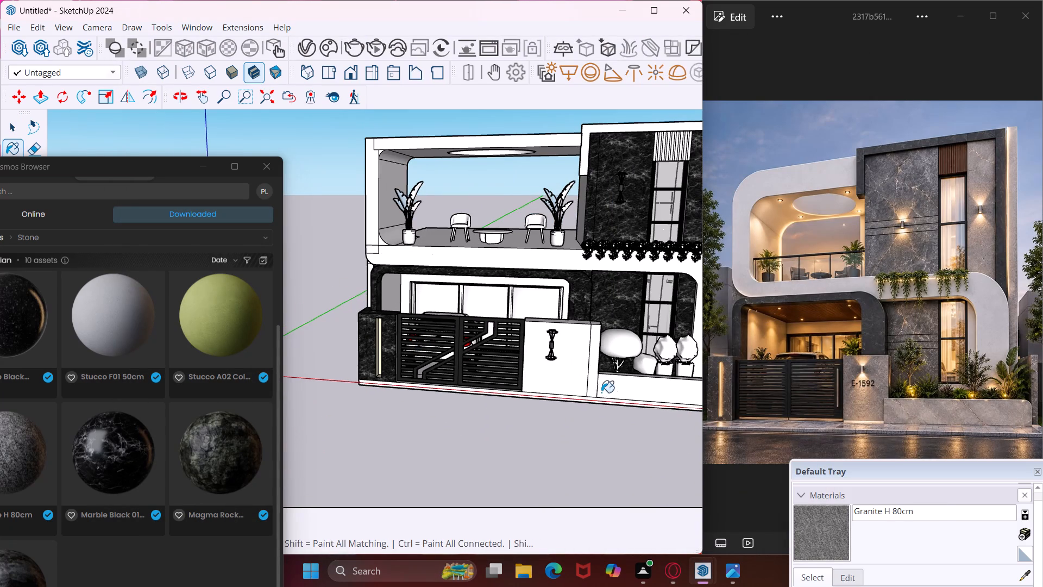
{"action": "left_click", "coordinate": [572, 377]}
{"action": "scroll", "coordinate": [591, 360], "scroll_direction": "up", "scroll_amount": 3}
{"action": "left_click", "coordinate": [594, 363]}
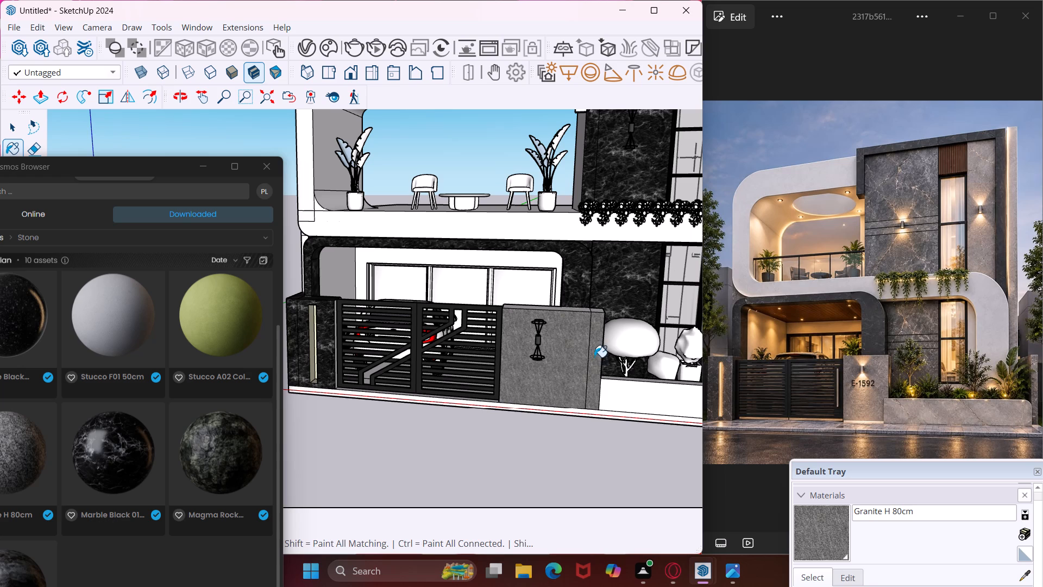
{"action": "middle_click_drag", "start_coordinate": [594, 355], "coordinate": [605, 466]}
{"action": "scroll", "coordinate": [575, 365], "scroll_direction": "up", "scroll_amount": 4}
{"action": "left_click", "coordinate": [575, 364]}
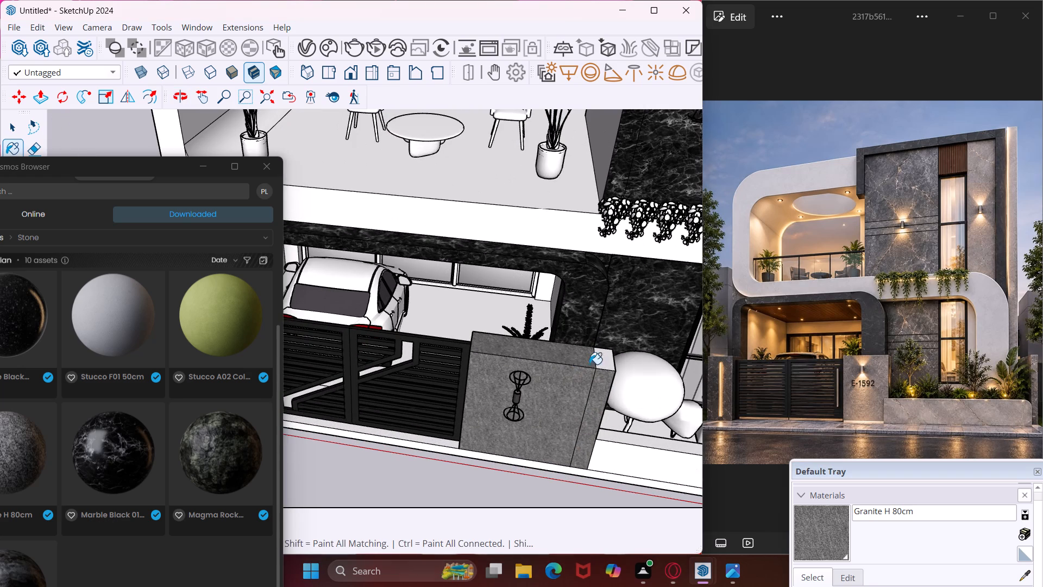
{"action": "left_click", "coordinate": [602, 363]}
Paint the planter wall's front and top faces and the planter bed with Granite H 80cm.
{"action": "scroll", "coordinate": [602, 377], "scroll_direction": "down", "scroll_amount": 4}
{"action": "left_click", "coordinate": [630, 440]}
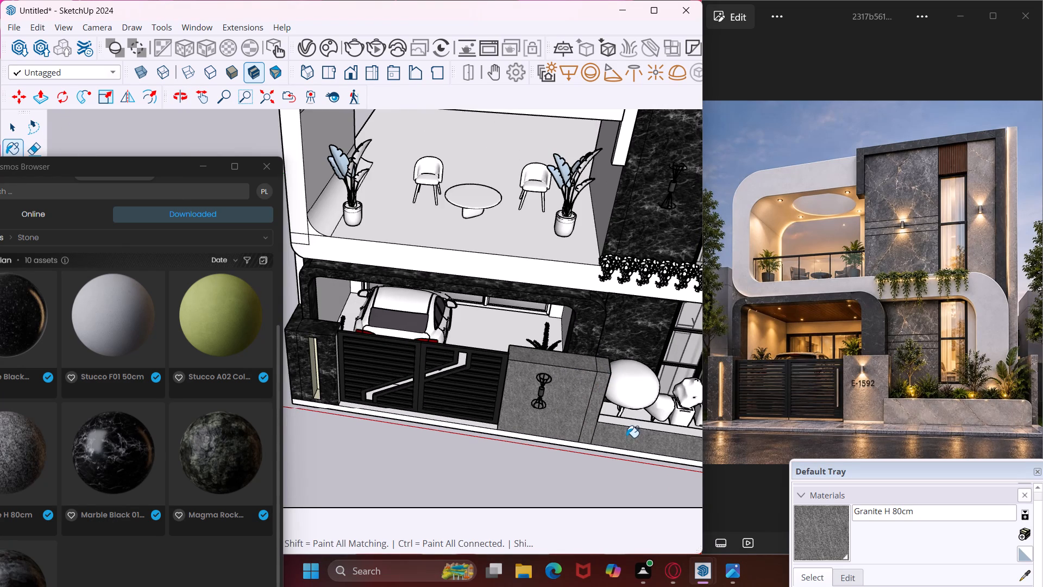
{"action": "scroll", "coordinate": [626, 432], "scroll_direction": "up", "scroll_amount": 3}
{"action": "left_click", "coordinate": [632, 423]}
{"action": "scroll", "coordinate": [632, 420], "scroll_direction": "up", "scroll_amount": 5}
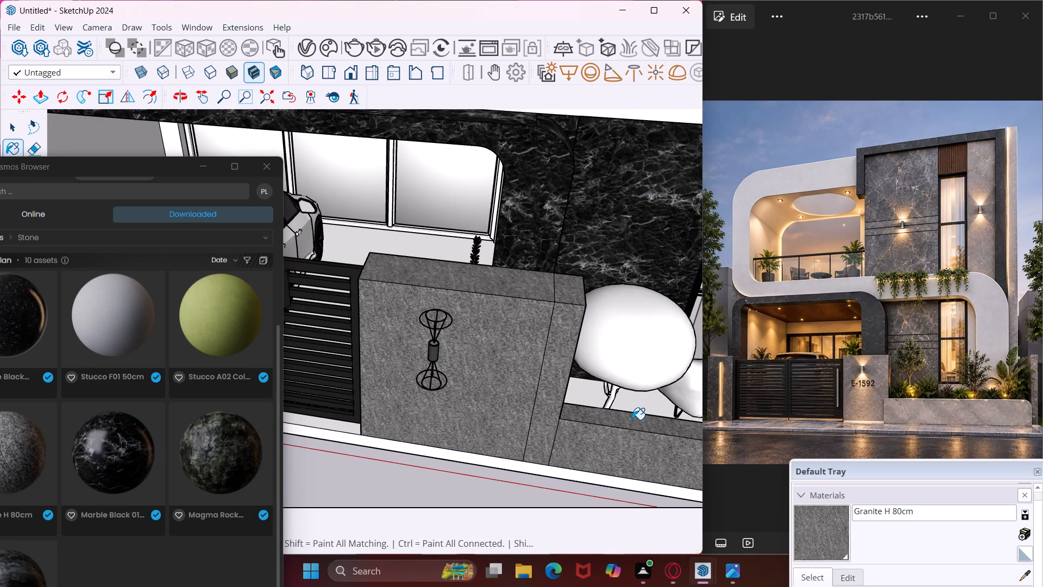
{"action": "left_click", "coordinate": [641, 404]}
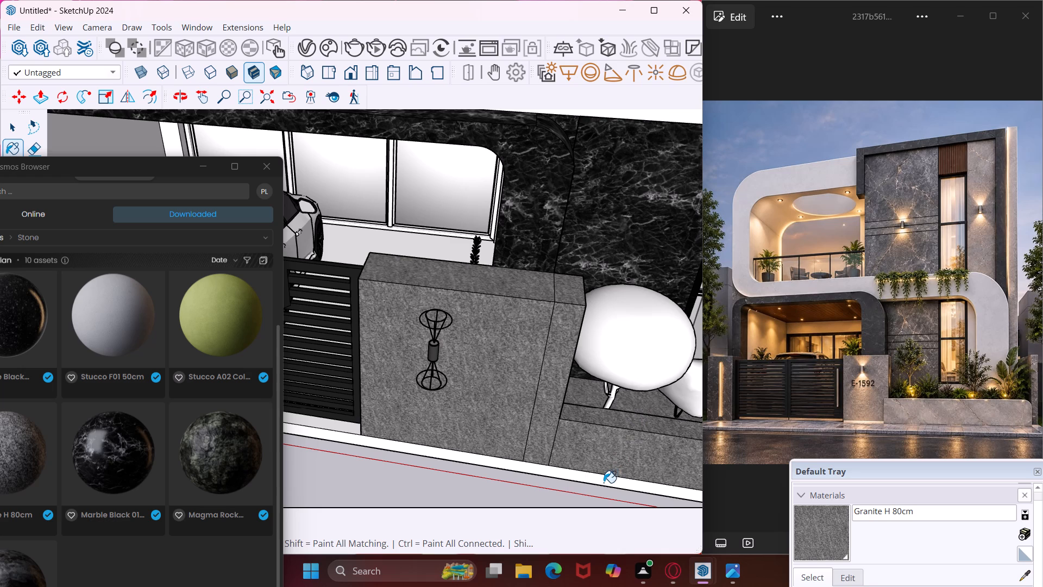
Paint the front face of the base strip along the boundary and the threshold beneath the gate with Granite H 80cm.
{"action": "left_click", "coordinate": [603, 483]}
{"action": "middle_click_drag", "start_coordinate": [564, 465], "coordinate": [650, 444]}
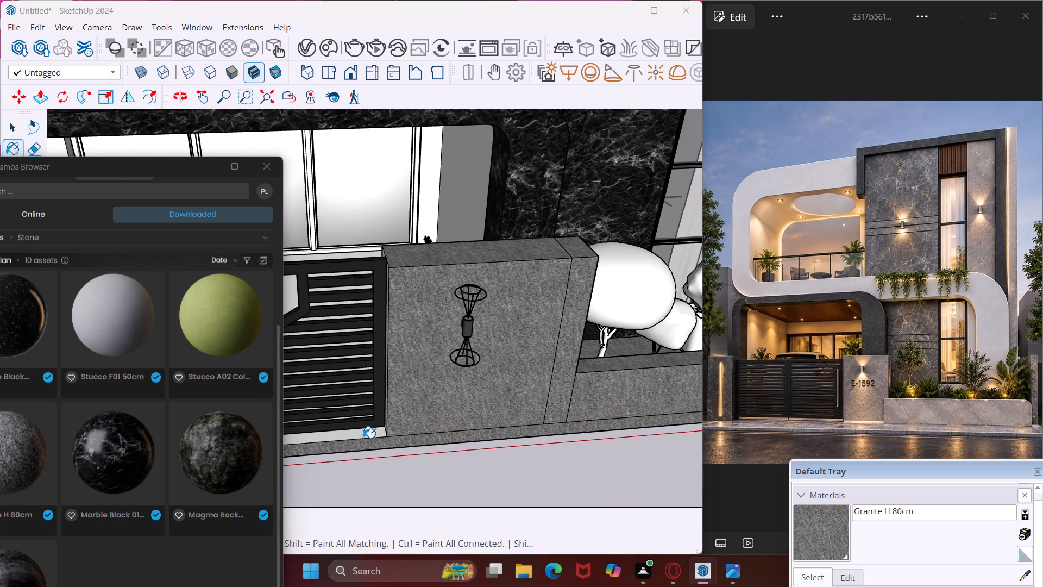
{"action": "left_click", "coordinate": [363, 434]}
Paint the front and top faces of the planter wall's outer end with Granite H 80cm.
{"action": "scroll", "coordinate": [363, 439], "scroll_direction": "down", "scroll_amount": 8}
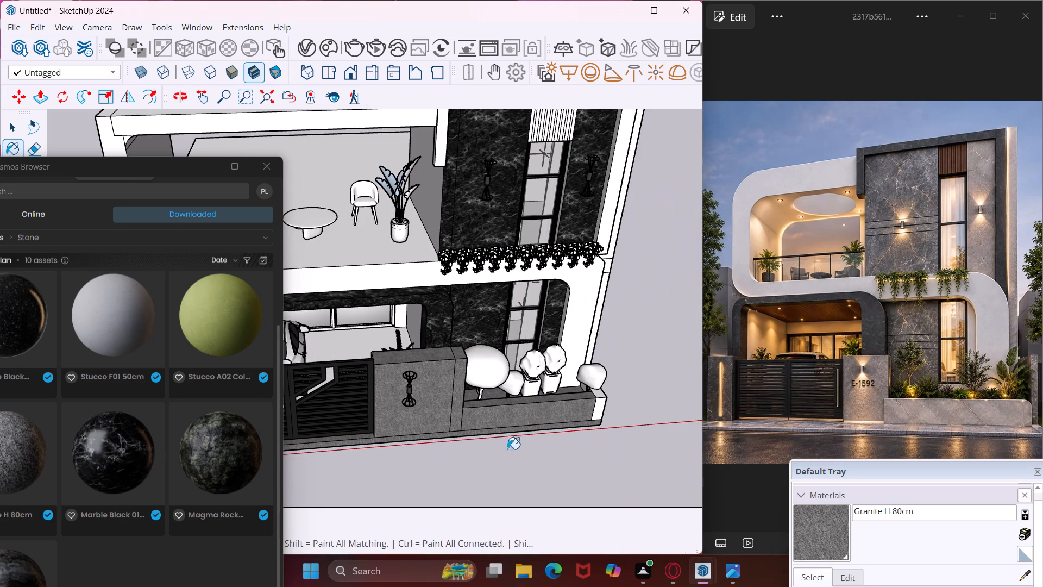
{"action": "scroll", "coordinate": [590, 408], "scroll_direction": "up", "scroll_amount": 6}
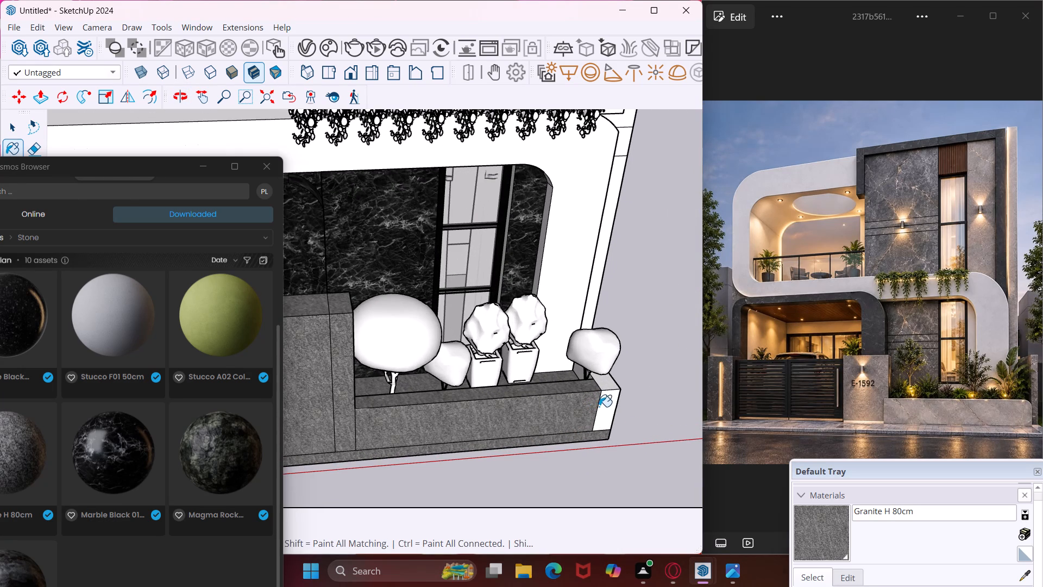
{"action": "left_click", "coordinate": [599, 405]}
{"action": "left_click", "coordinate": [603, 390]}
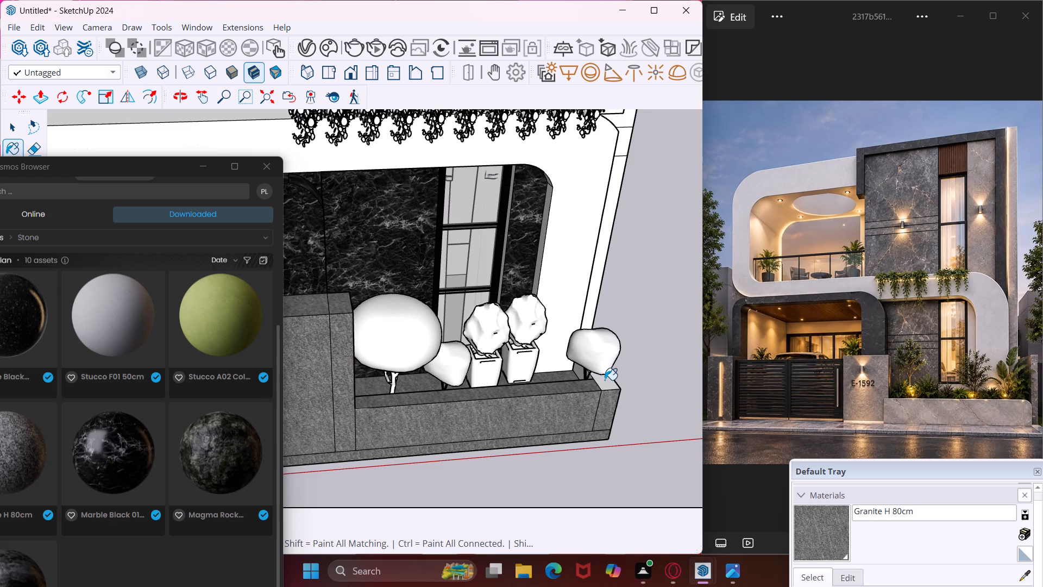
{"action": "left_click", "coordinate": [605, 380]}
Paint the side wall's front edge with Granite H 80cm on the ground floor, upper floor and slab band between them.
{"action": "left_click", "coordinate": [611, 235]}
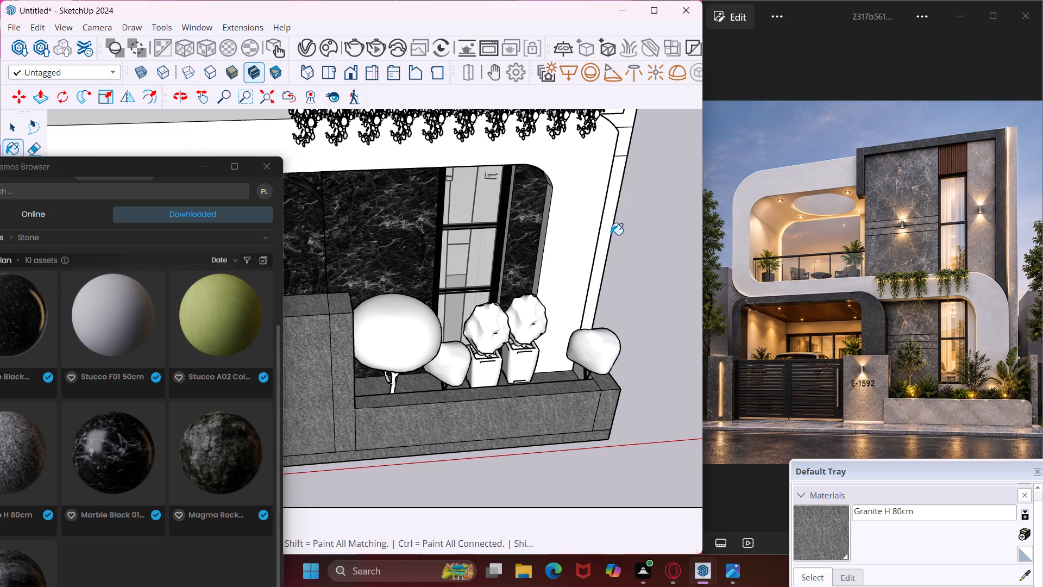
{"action": "scroll", "coordinate": [608, 229], "scroll_direction": "up", "scroll_amount": 3}
{"action": "left_click", "coordinate": [608, 229]}
{"action": "middle_click_drag", "start_coordinate": [607, 229], "coordinate": [500, 291]}
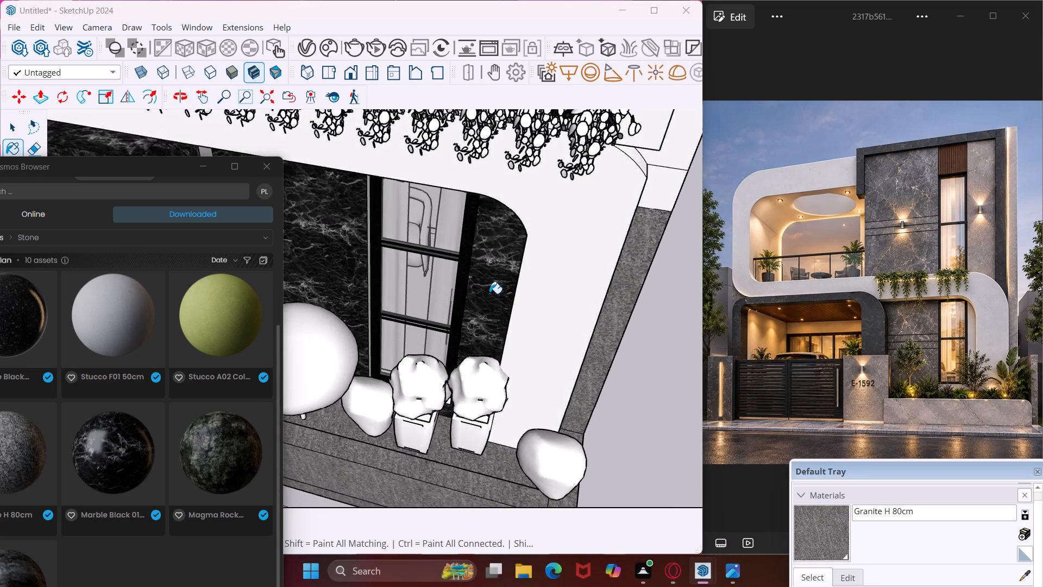
{"action": "scroll", "coordinate": [461, 297], "scroll_direction": "down", "scroll_amount": 10}
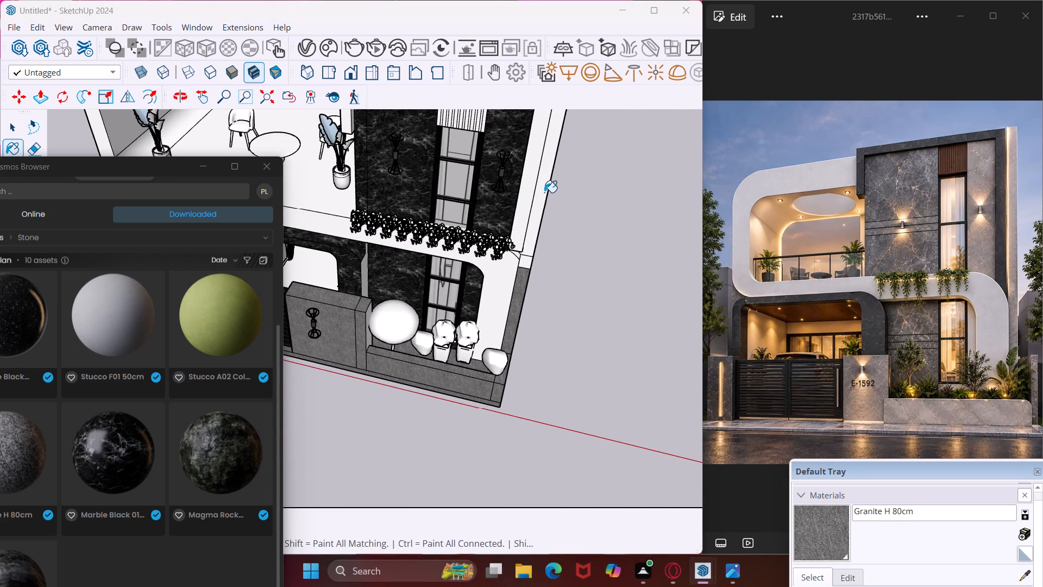
{"action": "left_click", "coordinate": [544, 192]}
{"action": "left_click", "coordinate": [529, 269]}
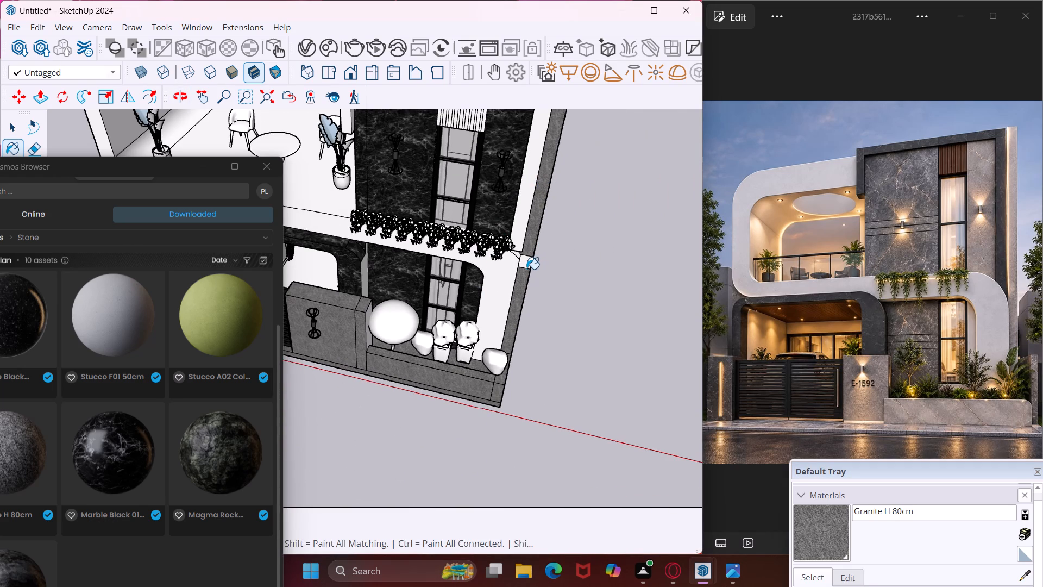
{"action": "left_click", "coordinate": [525, 265]}
Paint the roof panel above the marble-clad block and its border strips with Granite H 80cm.
{"action": "middle_click_drag", "start_coordinate": [524, 264], "coordinate": [499, 298]}
{"action": "scroll", "coordinate": [499, 297], "scroll_direction": "down", "scroll_amount": 4}
{"action": "left_click", "coordinate": [544, 189]}
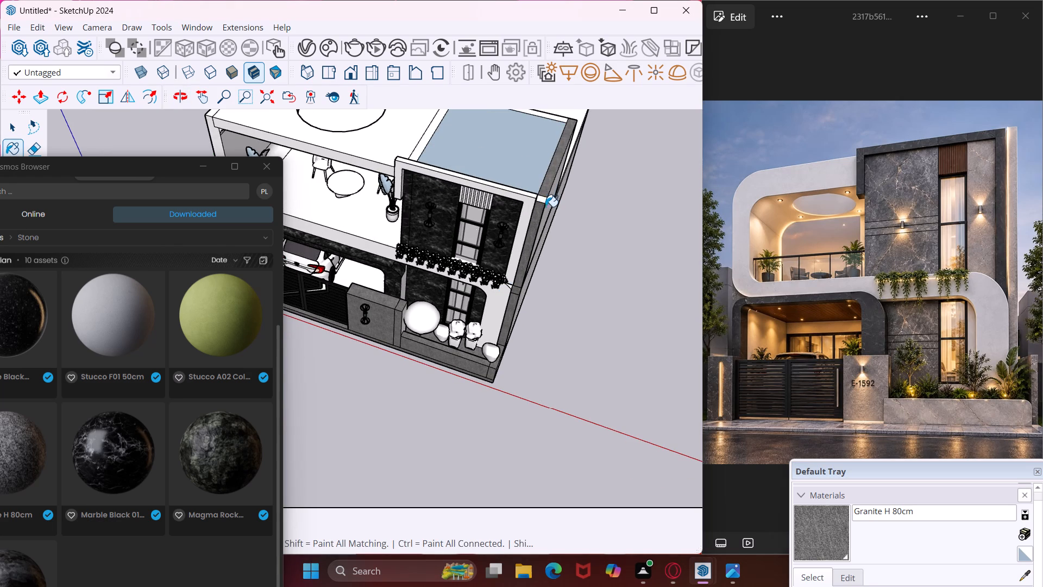
{"action": "left_click", "coordinate": [540, 199]}
{"action": "left_click", "coordinate": [424, 146]}
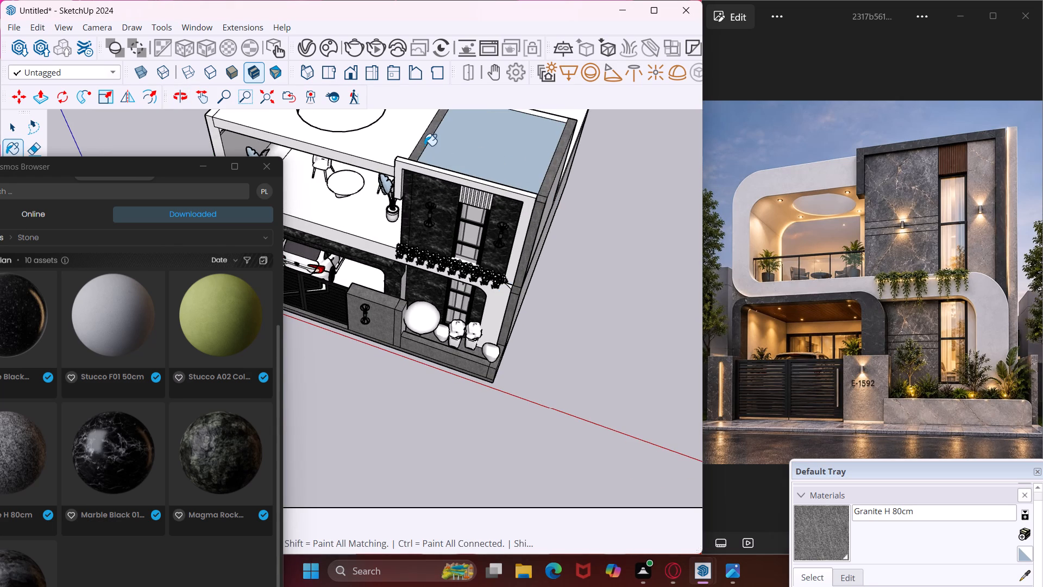
{"action": "left_click", "coordinate": [521, 166]}
{"action": "left_click", "coordinate": [546, 213]}
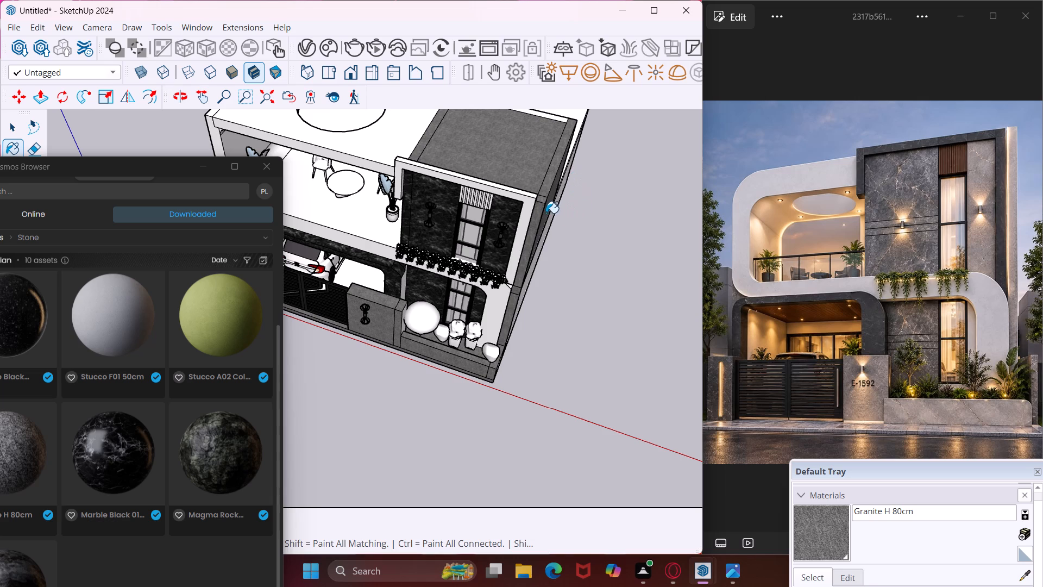
Paint the narrow strips and slab band on the outer side wall with Granite H 80cm.
{"action": "middle_click_drag", "start_coordinate": [546, 213], "coordinate": [519, 135]}
{"action": "left_click", "coordinate": [533, 295]}
{"action": "scroll", "coordinate": [522, 241], "scroll_direction": "up", "scroll_amount": 12}
{"action": "left_click", "coordinate": [525, 247]}
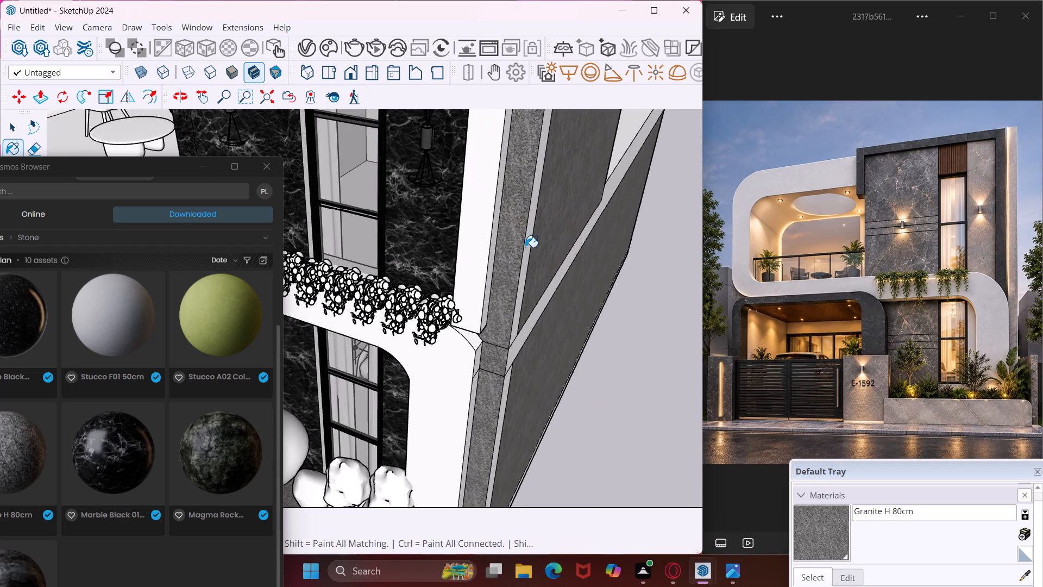
{"action": "left_click", "coordinate": [513, 344]}
{"action": "left_click", "coordinate": [512, 359]}
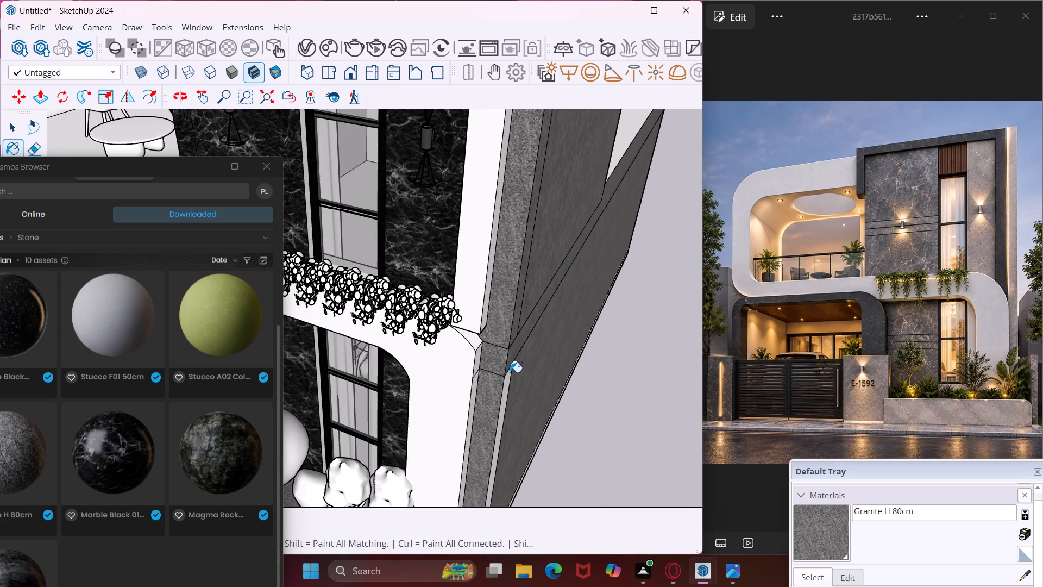
{"action": "left_click", "coordinate": [504, 380]}
{"action": "left_click", "coordinate": [511, 382]}
{"action": "scroll", "coordinate": [508, 384], "scroll_direction": "up", "scroll_amount": 3}
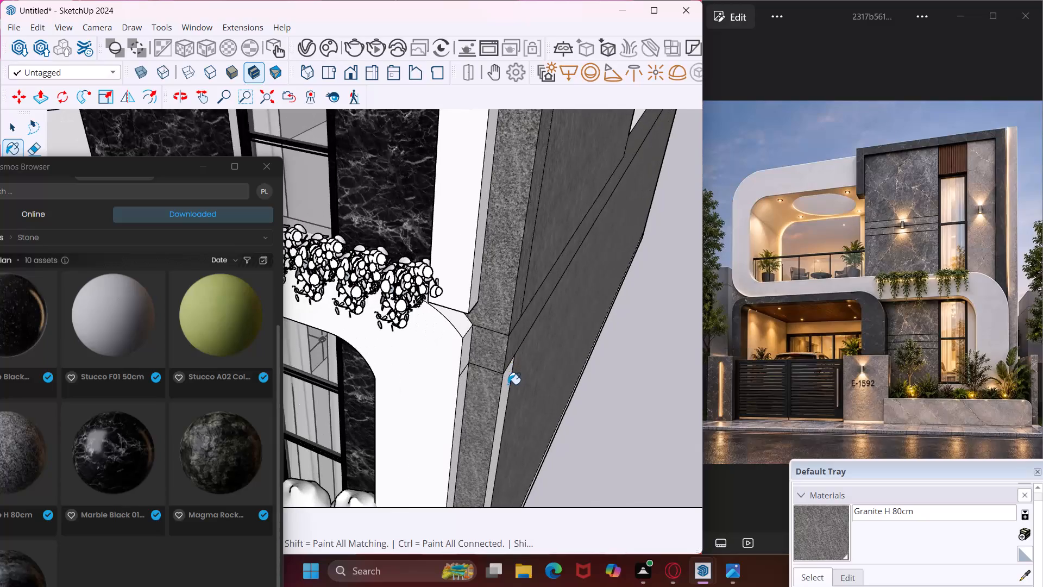
{"action": "left_click", "coordinate": [508, 384]}
Examine the whole house from above and from the front with its granite finish.
{"action": "middle_click_drag", "start_coordinate": [508, 384], "coordinate": [569, 366]}
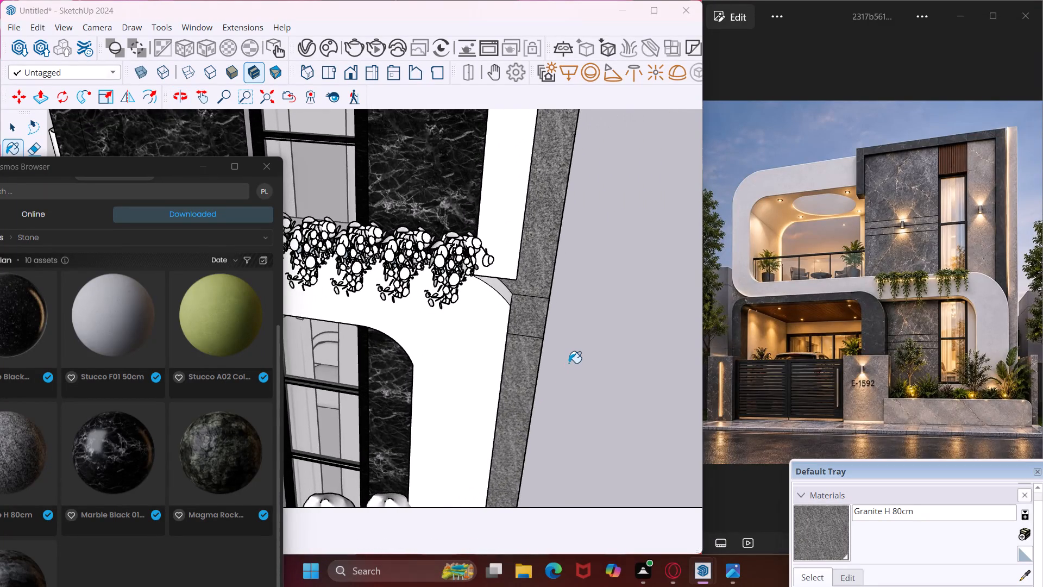
{"action": "scroll", "coordinate": [566, 349], "scroll_direction": "down", "scroll_amount": 20}
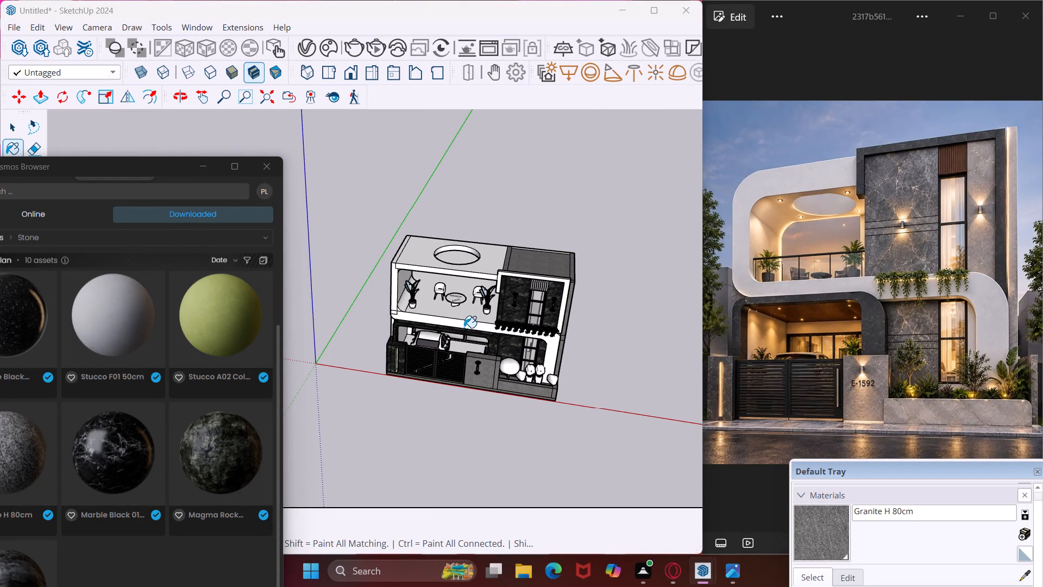
{"action": "middle_click_drag", "start_coordinate": [464, 328], "coordinate": [536, 319]}
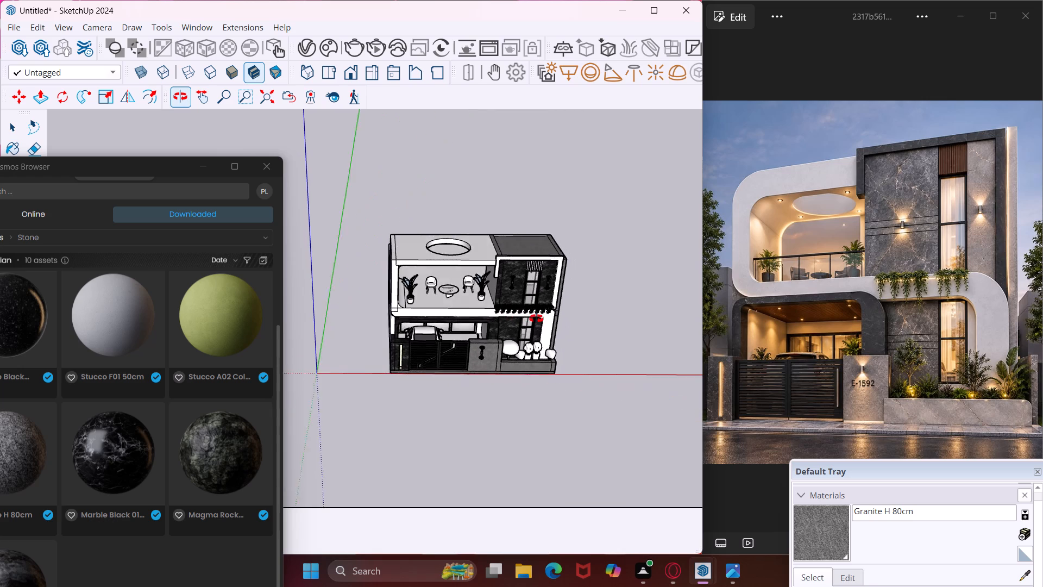
{"action": "middle_click_drag", "start_coordinate": [536, 319], "coordinate": [601, 166]}
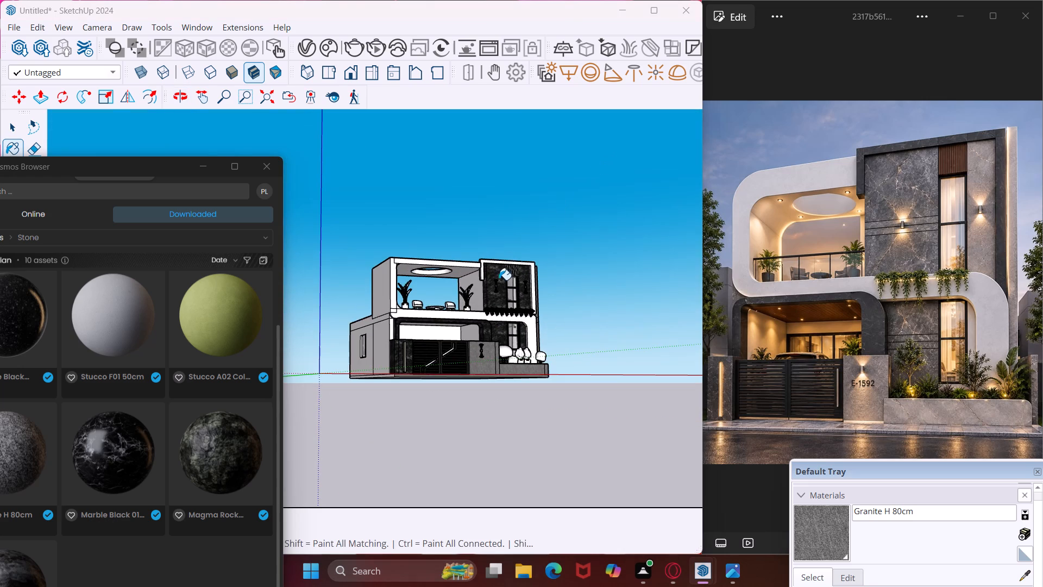
Import the Magma Rock Solid 19-98 100cm stone material from Chaos Cosmos into the V-Ray scene.
{"action": "scroll", "coordinate": [214, 441], "scroll_direction": "down", "scroll_amount": 3}
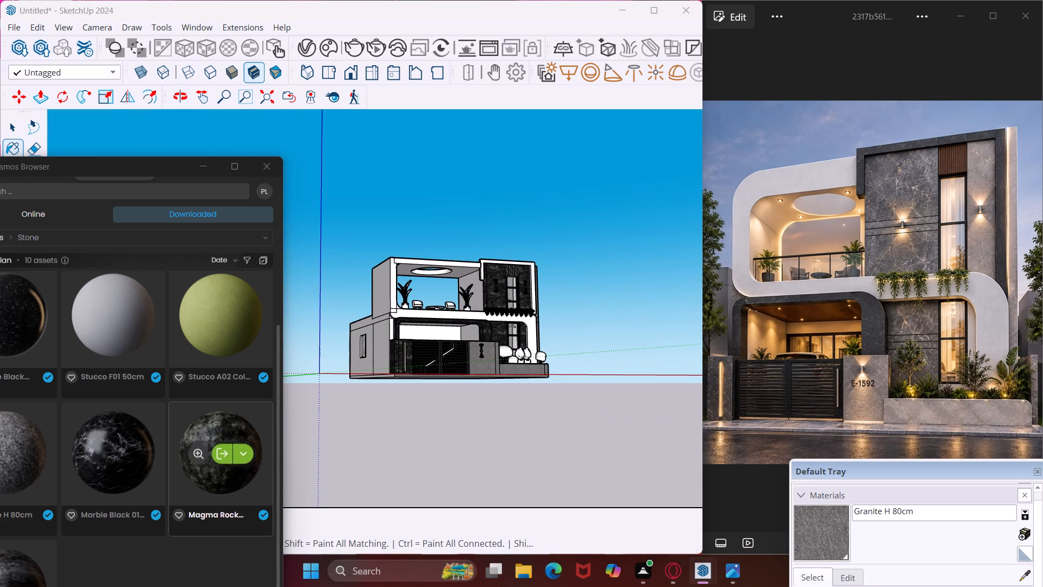
{"action": "scroll", "coordinate": [159, 461], "scroll_direction": "down", "scroll_amount": 2}
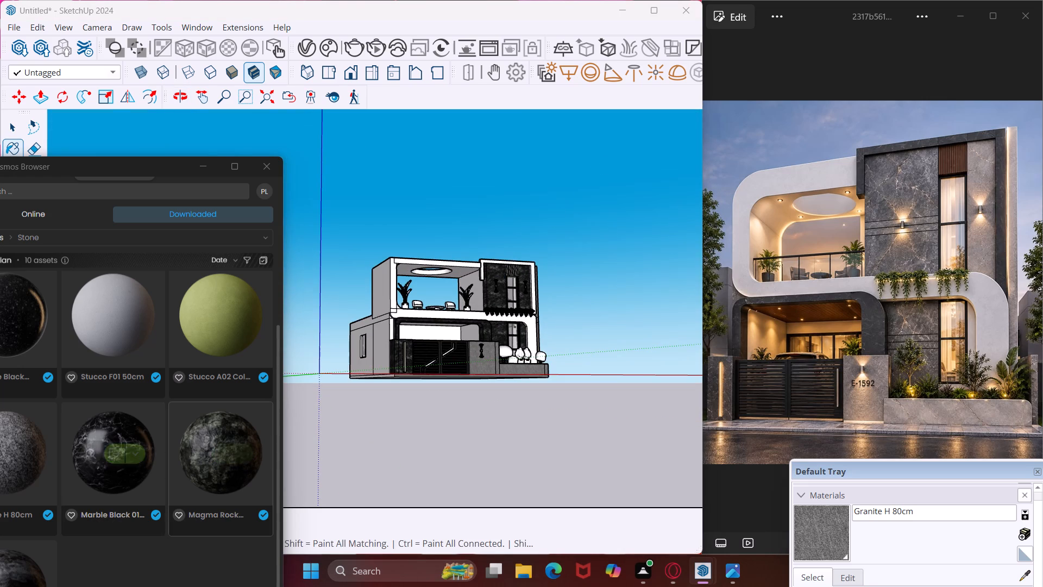
{"action": "left_click", "coordinate": [313, 54]}
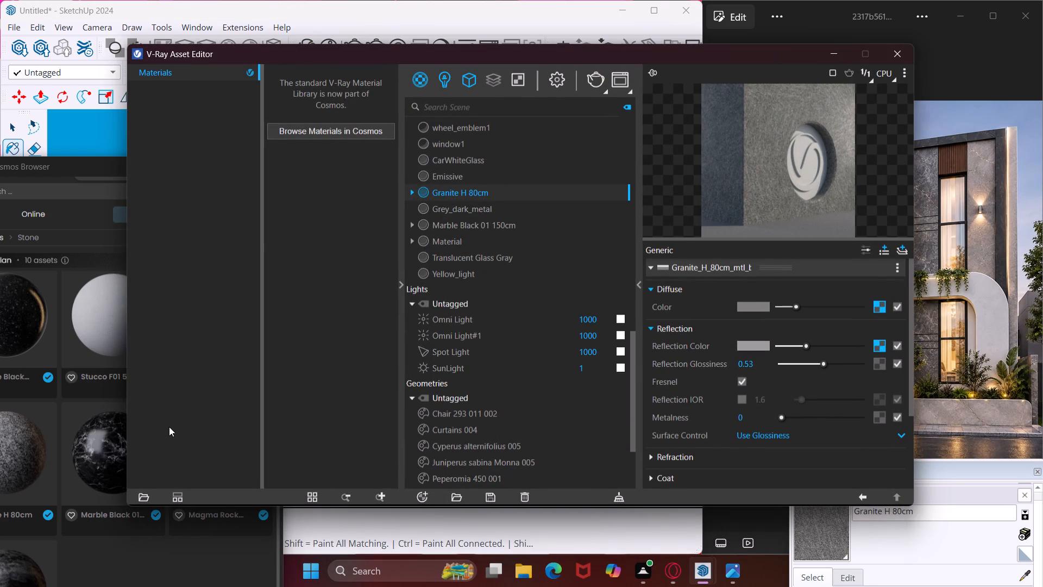
{"action": "left_click_drag", "start_coordinate": [90, 395], "coordinate": [84, 416]}
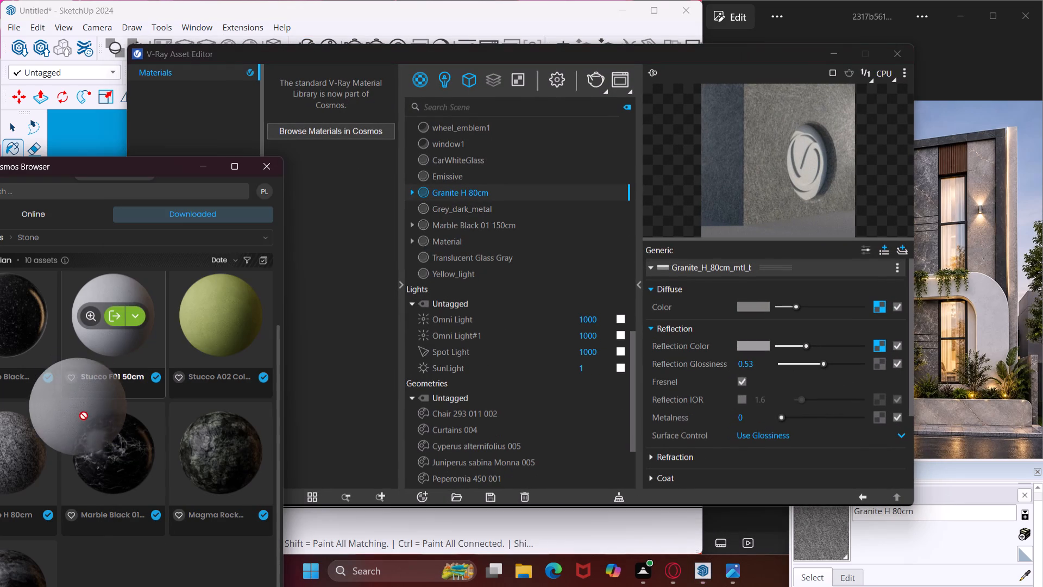
{"action": "left_click_drag", "start_coordinate": [84, 416], "coordinate": [82, 422]}
{"action": "left_click", "coordinate": [220, 451]}
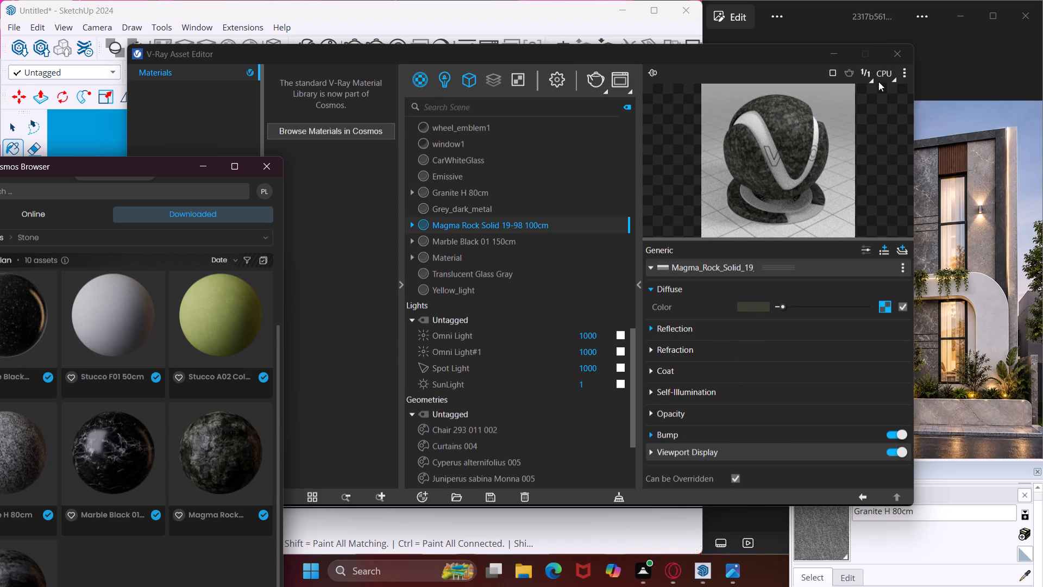
Preview Magma Rock Solid 19-98 100cm on the Wall scene and make it the active paint material.
{"action": "left_click", "coordinate": [904, 73]}
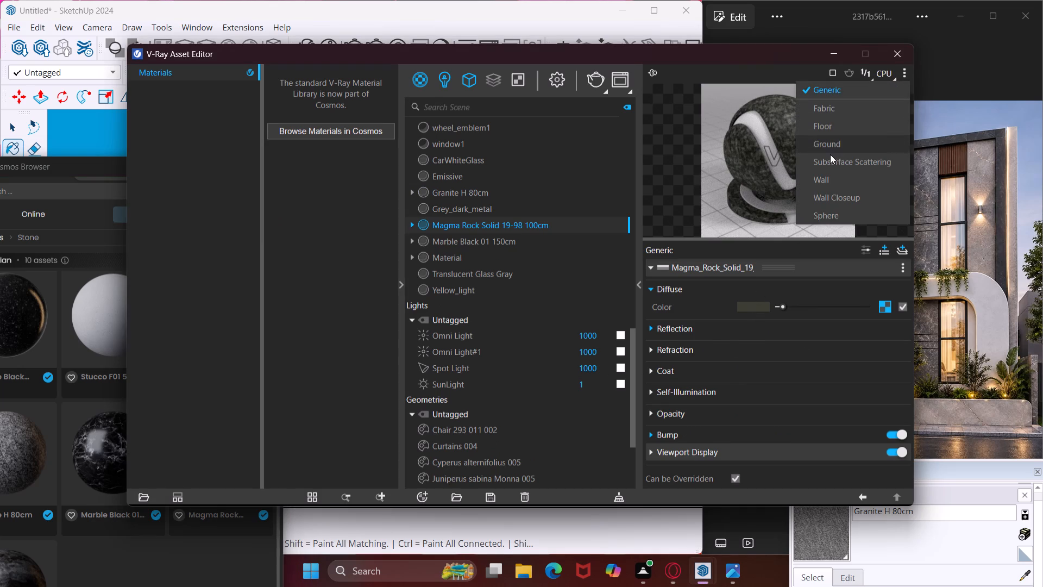
{"action": "left_click", "coordinate": [830, 172]}
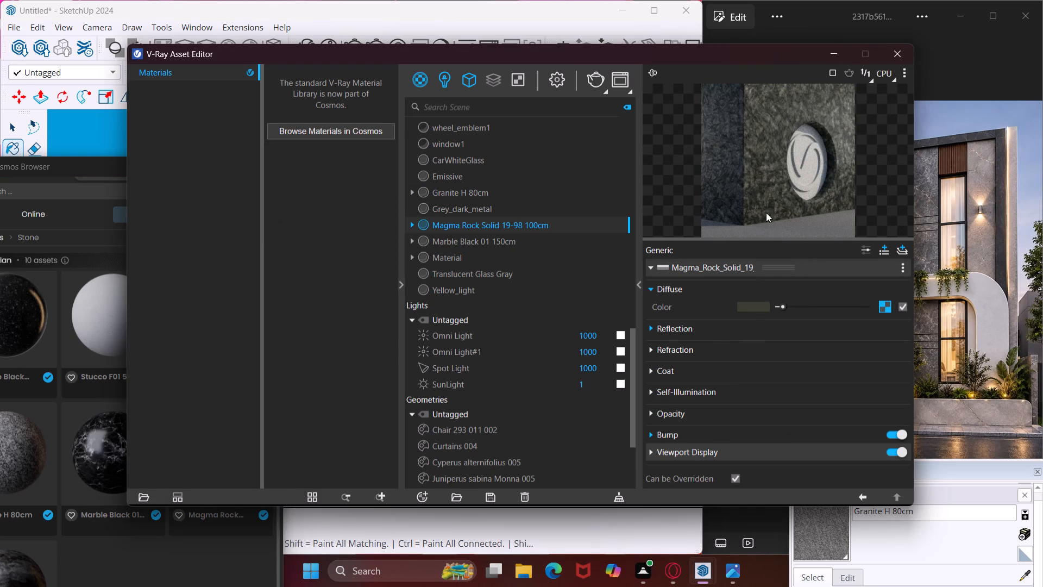
{"action": "double_click", "coordinate": [581, 233]}
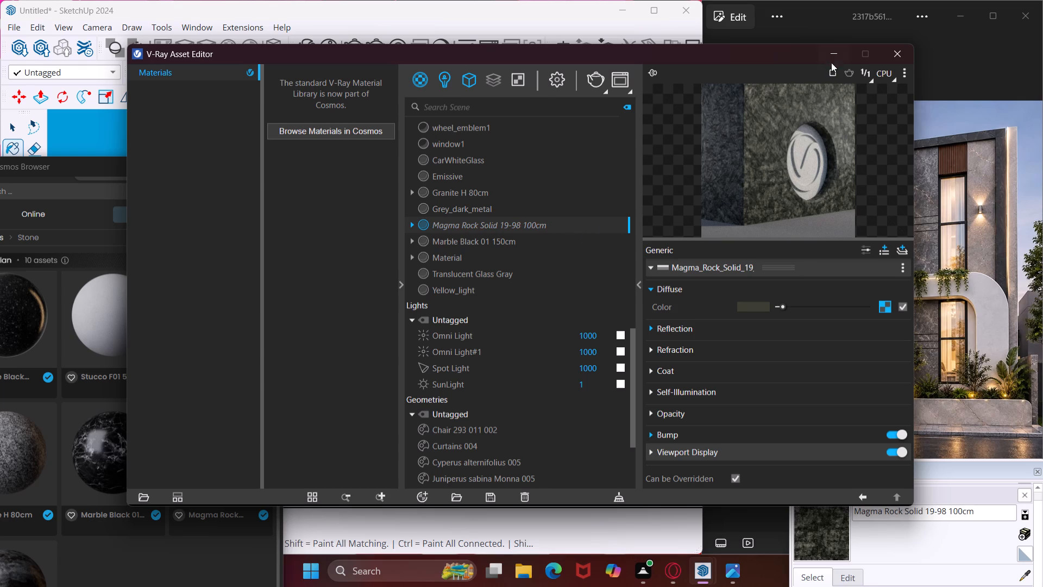
{"action": "left_click", "coordinate": [831, 57]}
{"action": "left_click", "coordinate": [805, 521]}
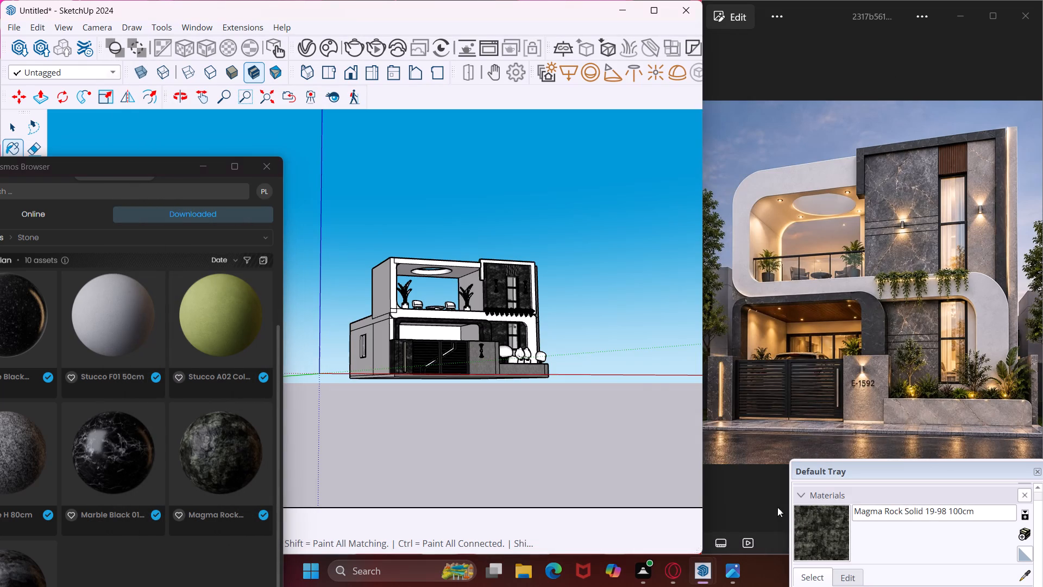
Paint the front and balcony-side faces of the upper-floor frame around the marble wall with Magma Rock Solid 19-98 100cm.
{"action": "scroll", "coordinate": [489, 272], "scroll_direction": "up", "scroll_amount": 14}
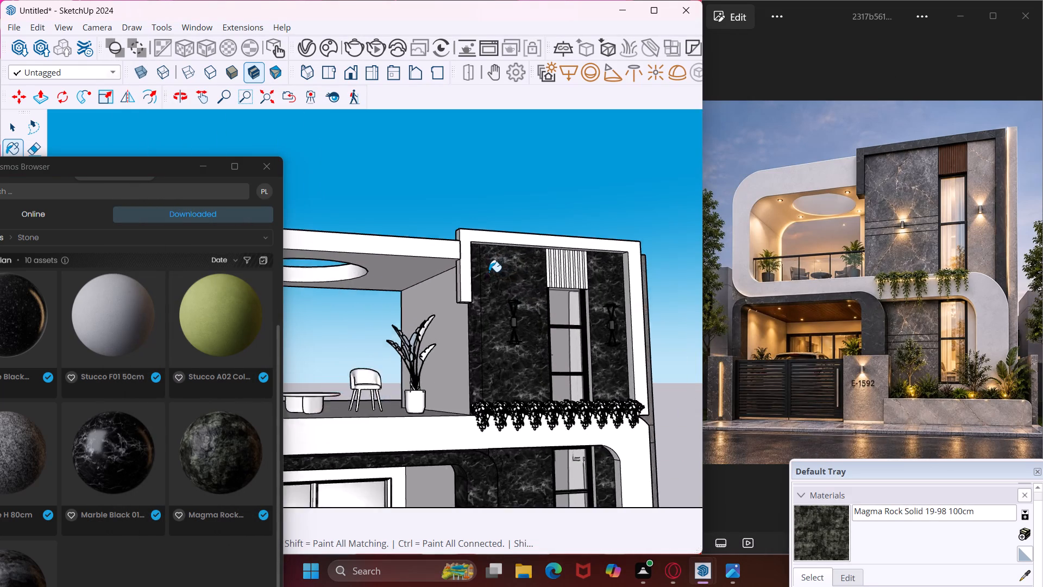
{"action": "scroll", "coordinate": [489, 272], "scroll_direction": "up", "scroll_amount": 6}
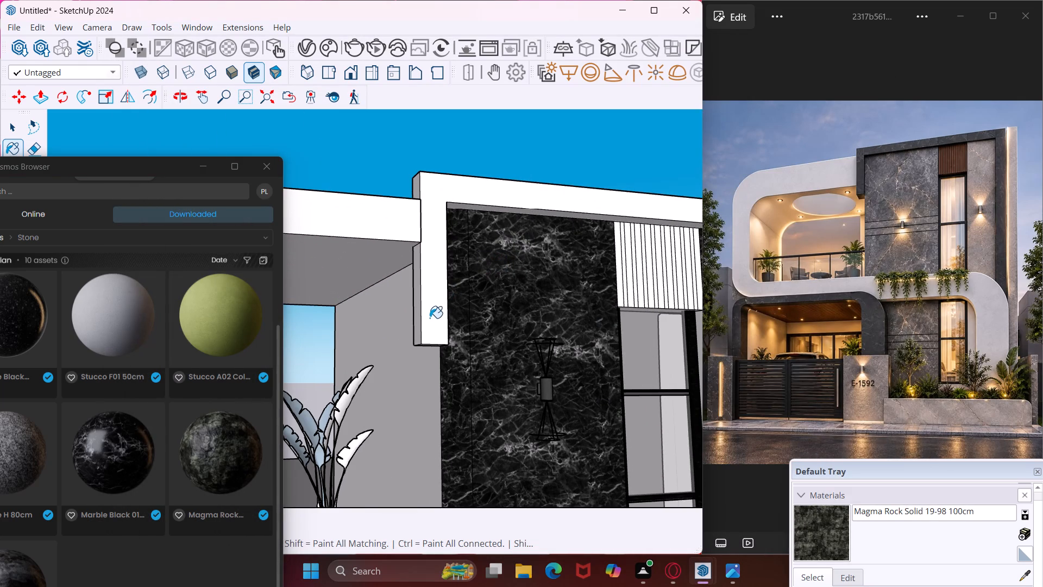
{"action": "left_click", "coordinate": [429, 319]}
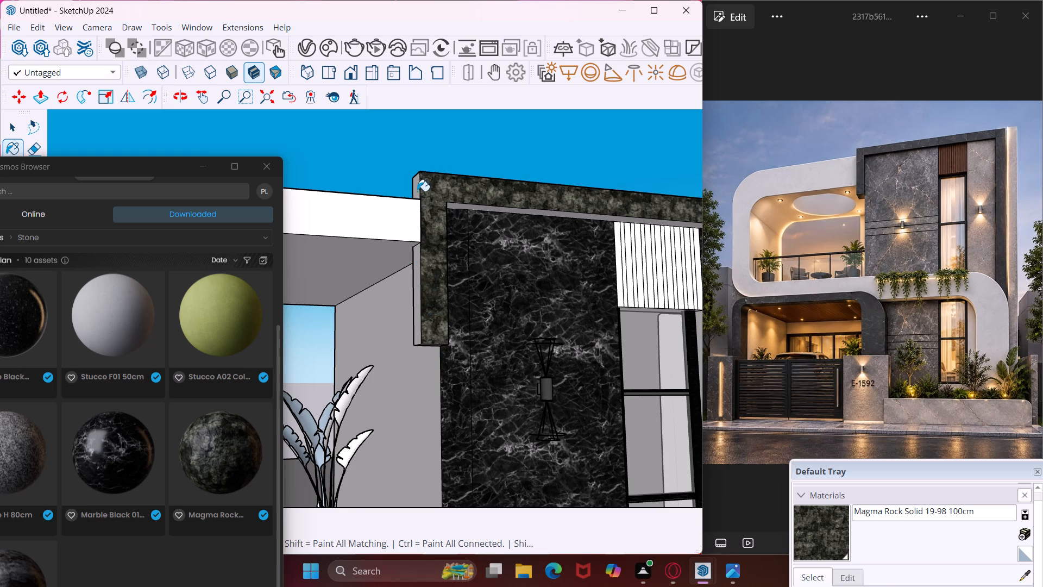
{"action": "scroll", "coordinate": [415, 188], "scroll_direction": "up", "scroll_amount": 7}
{"action": "left_click", "coordinate": [415, 188]}
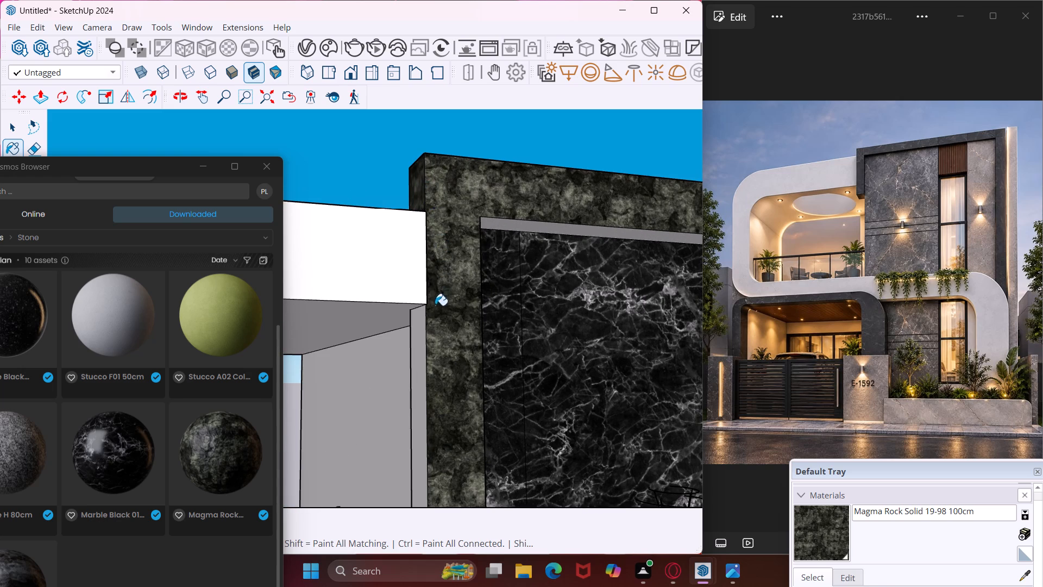
{"action": "left_click", "coordinate": [418, 351]}
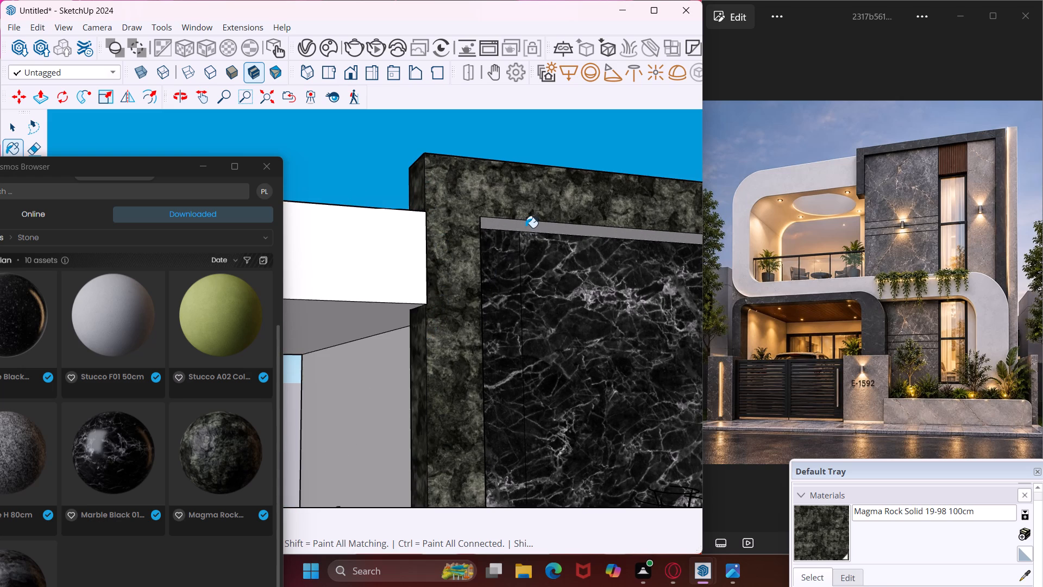
Paint the frame's inner faces, its underside and the vertical reveal beside the wall lamp, with Magma Rock Solid 19-98 100cm.
{"action": "scroll", "coordinate": [531, 217], "scroll_direction": "up", "scroll_amount": 2}
{"action": "left_click", "coordinate": [532, 232]}
{"action": "scroll", "coordinate": [474, 208], "scroll_direction": "down", "scroll_amount": 11}
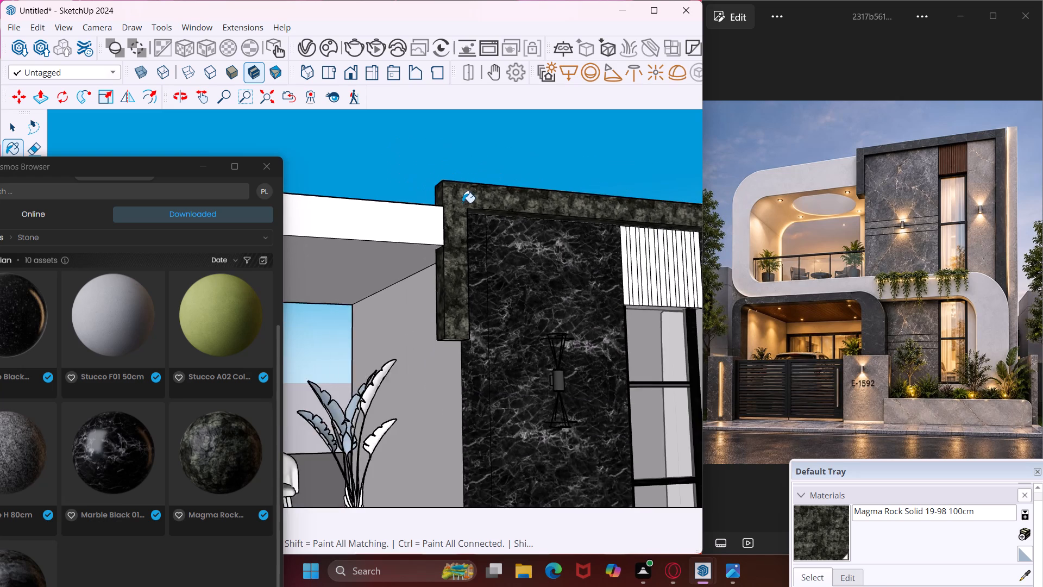
{"action": "scroll", "coordinate": [462, 203], "scroll_direction": "down", "scroll_amount": 9}
{"action": "scroll", "coordinate": [610, 283], "scroll_direction": "up", "scroll_amount": 3}
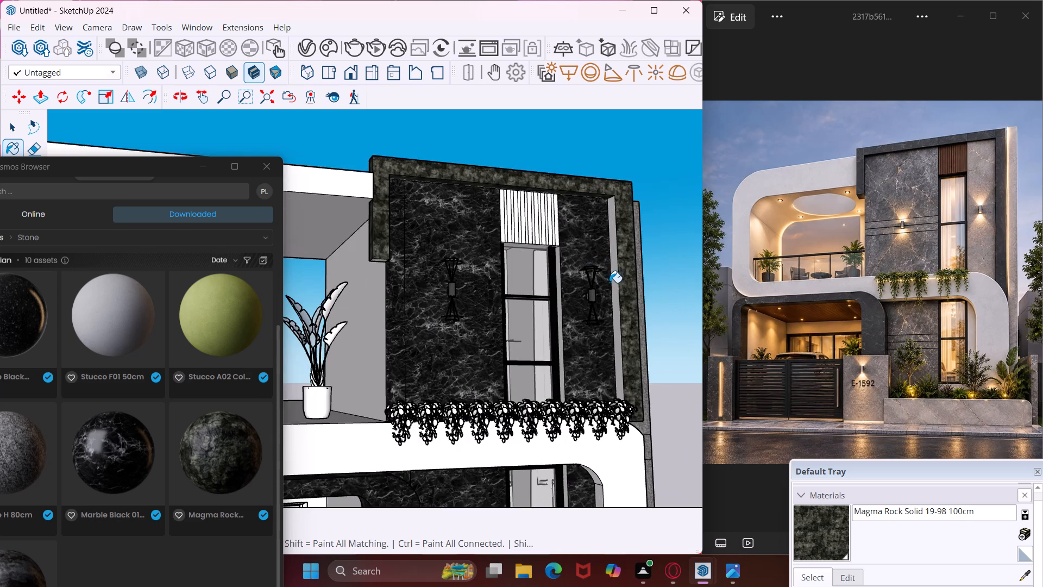
{"action": "scroll", "coordinate": [610, 283], "scroll_direction": "up", "scroll_amount": 9}
{"action": "left_click", "coordinate": [621, 288]}
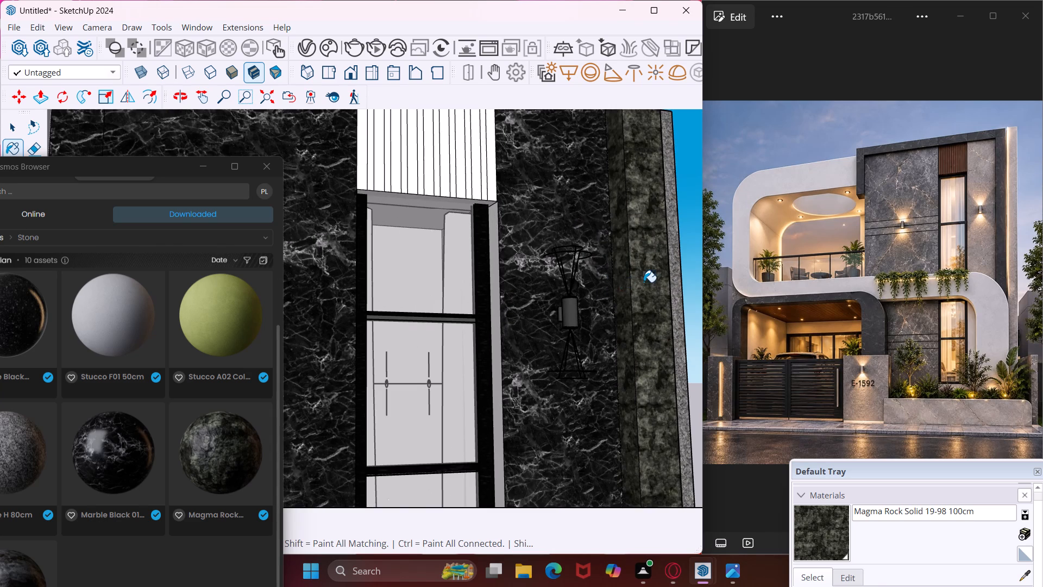
Paint the remaining white narrow outer side face of the upper-floor frame with Magma Rock Solid 19-98 100cm.
{"action": "scroll", "coordinate": [644, 282], "scroll_direction": "up", "scroll_amount": 1}
{"action": "middle_click_drag", "start_coordinate": [644, 282], "coordinate": [435, 329]}
{"action": "scroll", "coordinate": [450, 329], "scroll_direction": "down", "scroll_amount": 4}
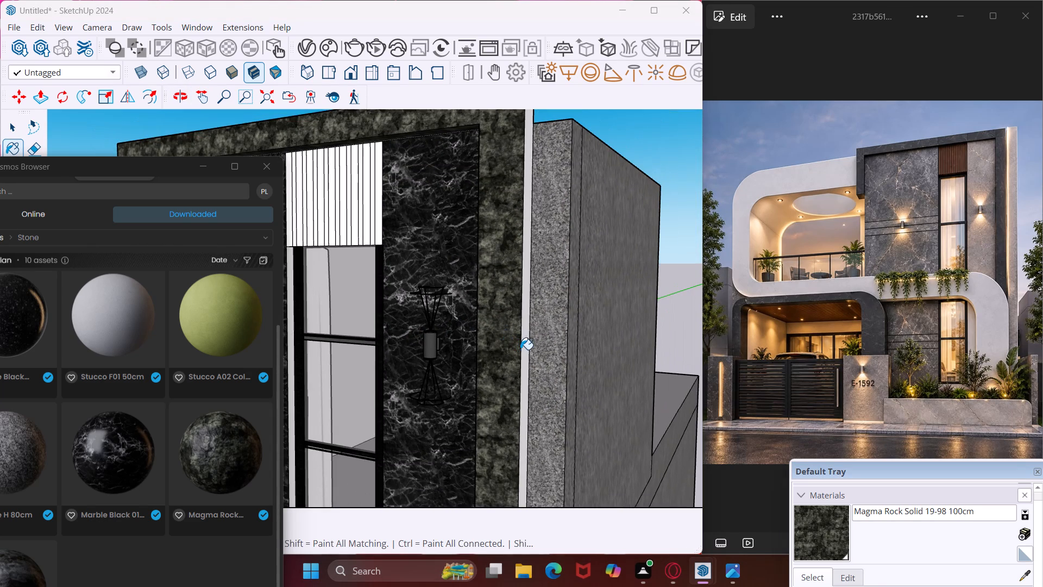
{"action": "scroll", "coordinate": [522, 349], "scroll_direction": "up", "scroll_amount": 6}
{"action": "left_click", "coordinate": [522, 348]}
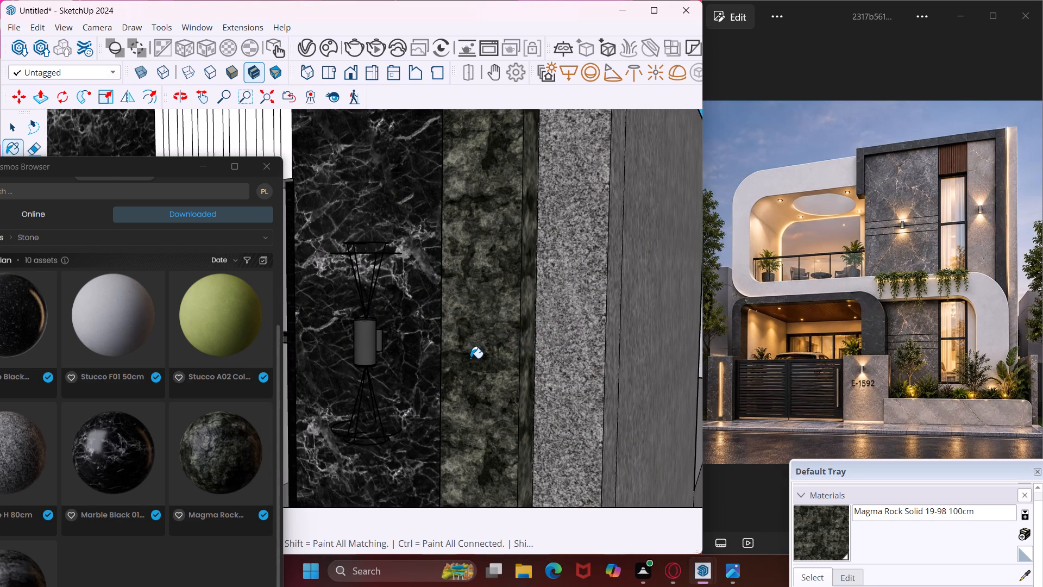
{"action": "middle_click_drag", "start_coordinate": [469, 359], "coordinate": [588, 345]}
{"action": "scroll", "coordinate": [559, 334], "scroll_direction": "down", "scroll_amount": 5}
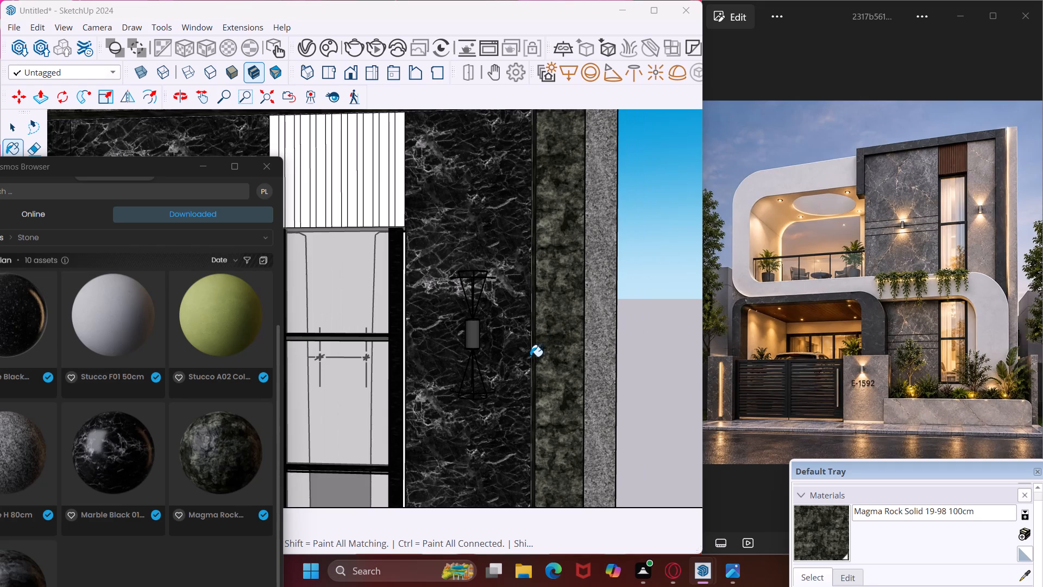
{"action": "scroll", "coordinate": [530, 357], "scroll_direction": "down", "scroll_amount": 20}
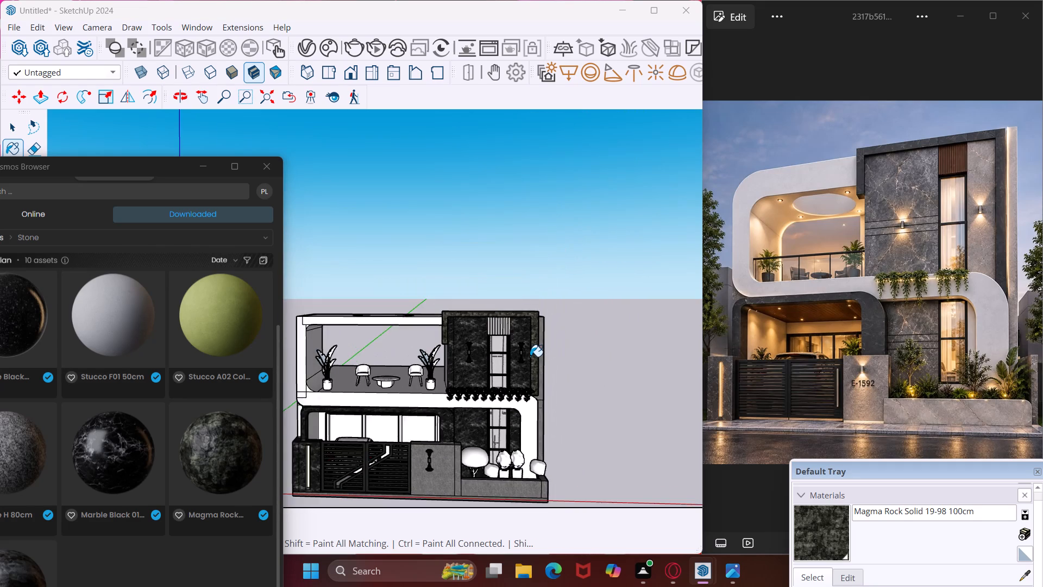
{"action": "scroll", "coordinate": [530, 357], "scroll_direction": "down", "scroll_amount": 4}
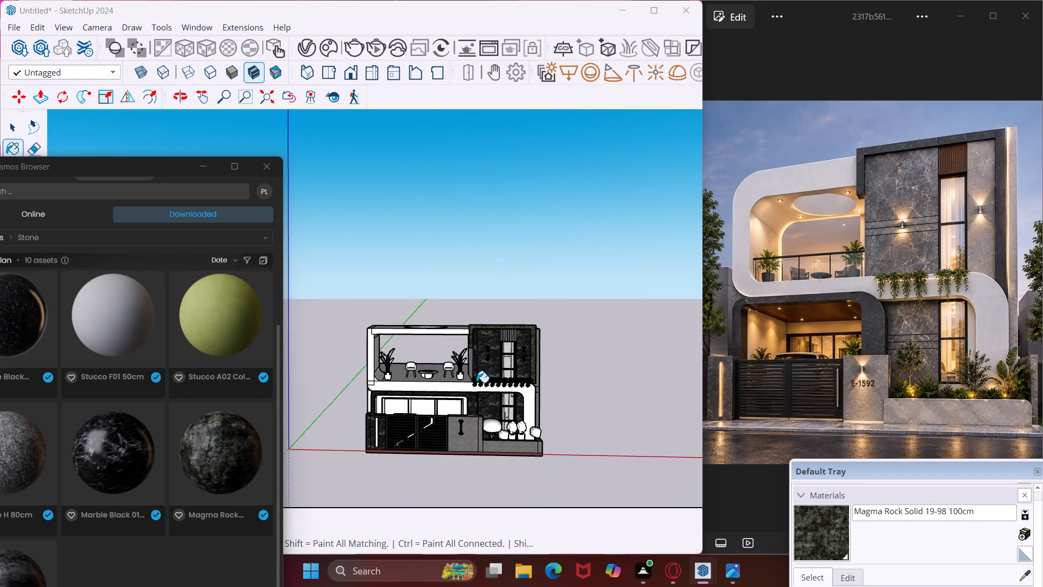
Close the Cosmos Browser and load the Plain_Shades folder from Desktop > New folder as a material collection.
{"action": "left_click", "coordinate": [277, 174]}
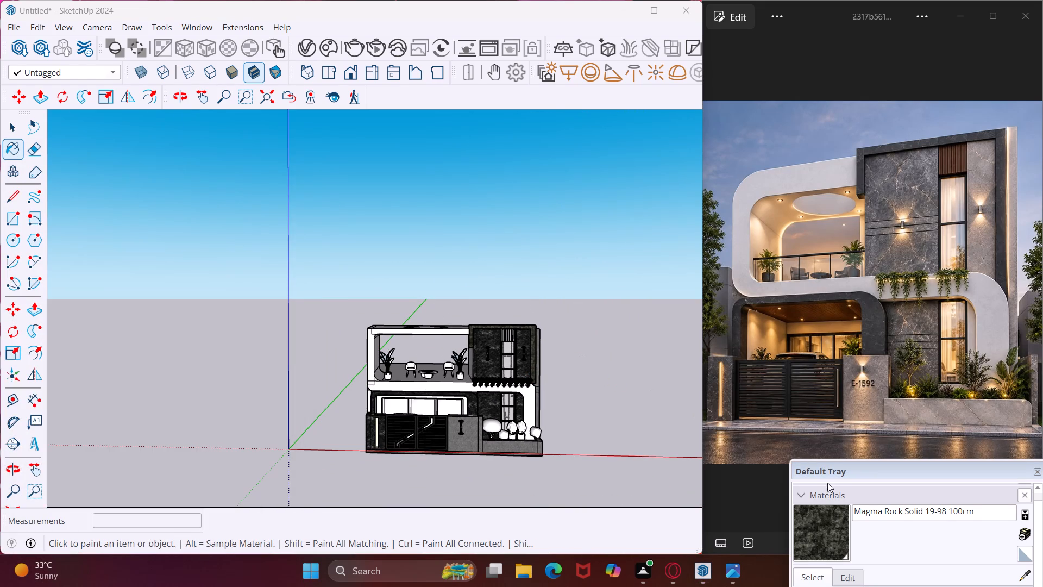
{"action": "left_click_drag", "start_coordinate": [870, 468], "coordinate": [848, 416]}
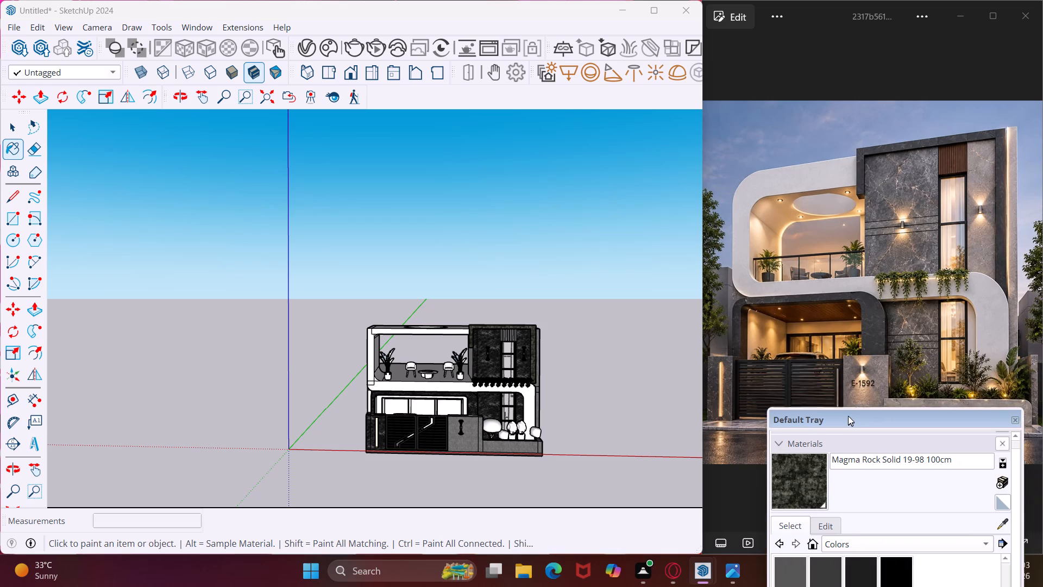
{"action": "left_click_drag", "start_coordinate": [848, 416], "coordinate": [797, 299]}
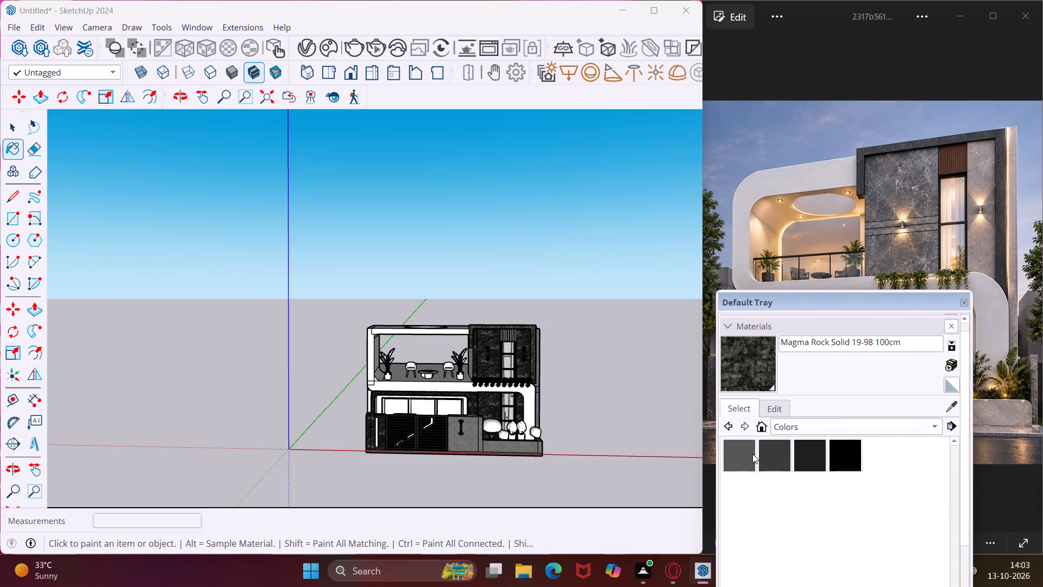
{"action": "scroll", "coordinate": [752, 454], "scroll_direction": "up", "scroll_amount": 4}
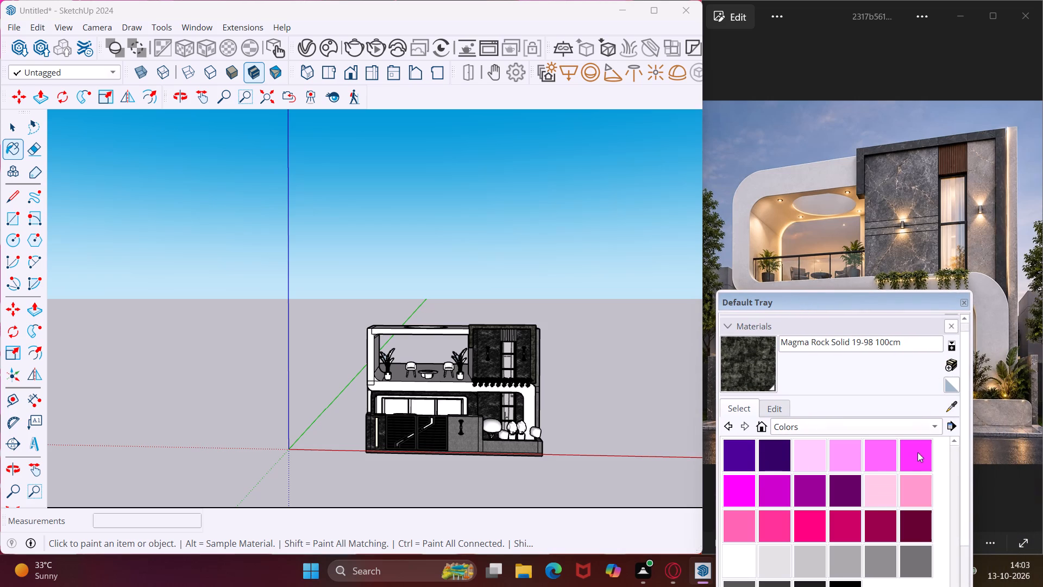
{"action": "left_click", "coordinate": [953, 426]}
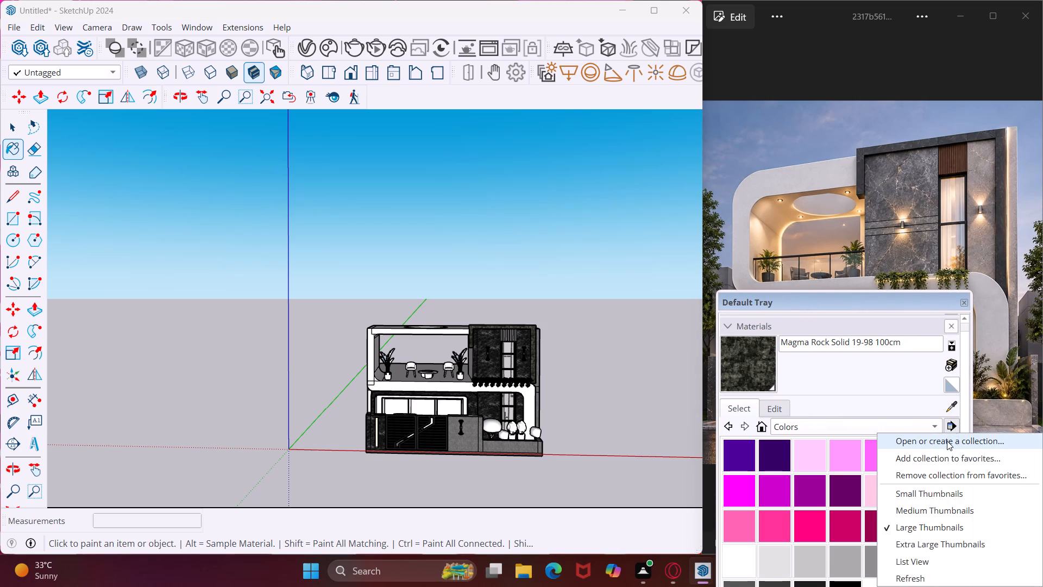
{"action": "left_click", "coordinate": [947, 441]}
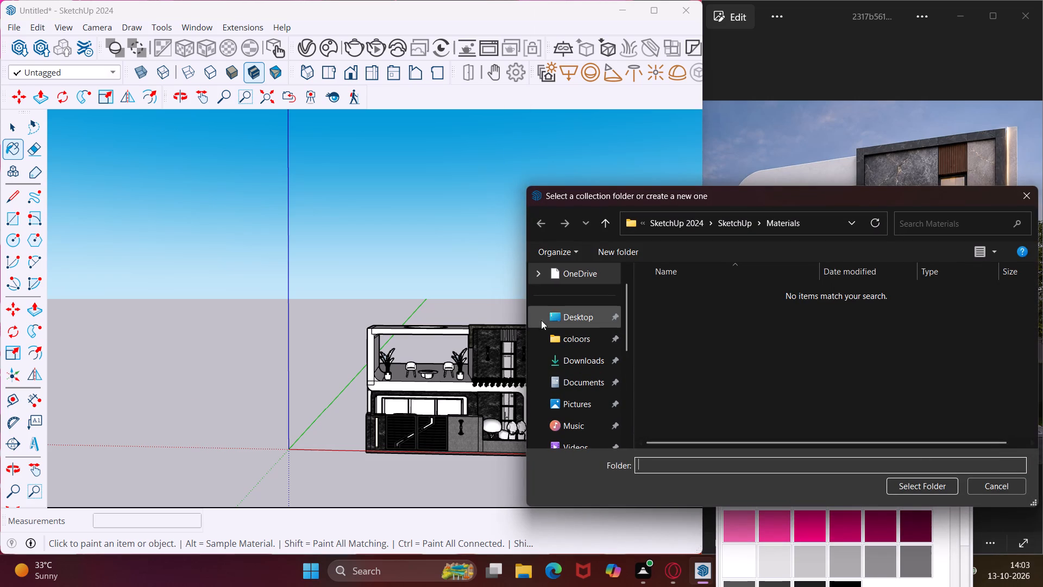
{"action": "left_click", "coordinate": [552, 317]}
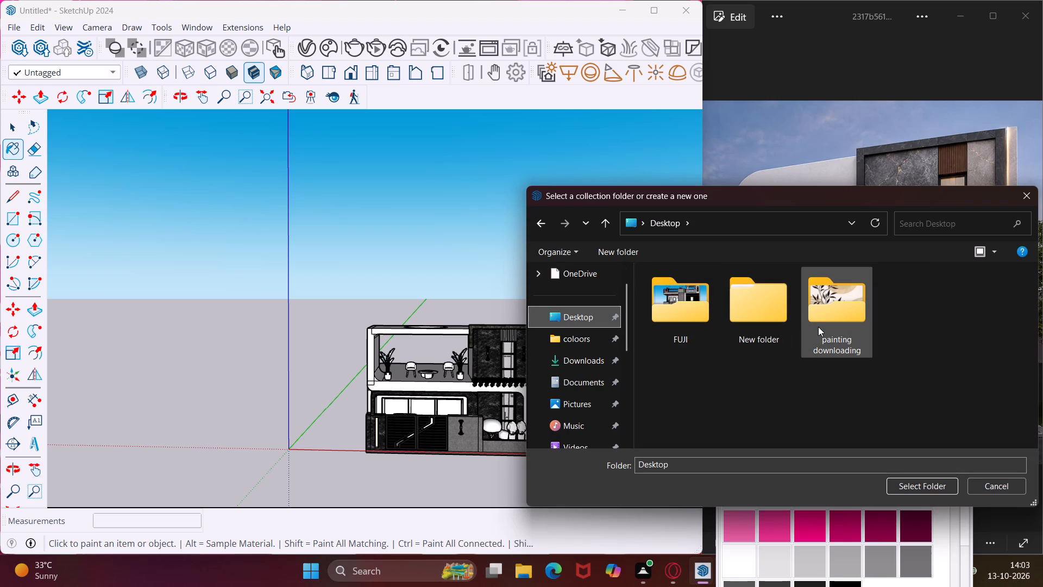
{"action": "left_click", "coordinate": [786, 320]}
{"action": "double_click", "coordinate": [786, 320]}
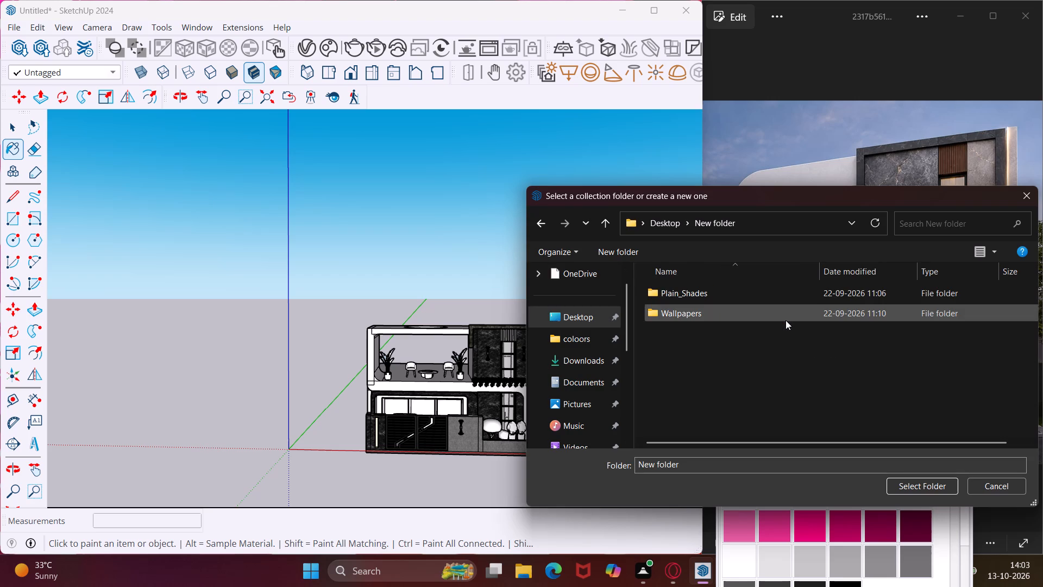
{"action": "left_click", "coordinate": [721, 294]}
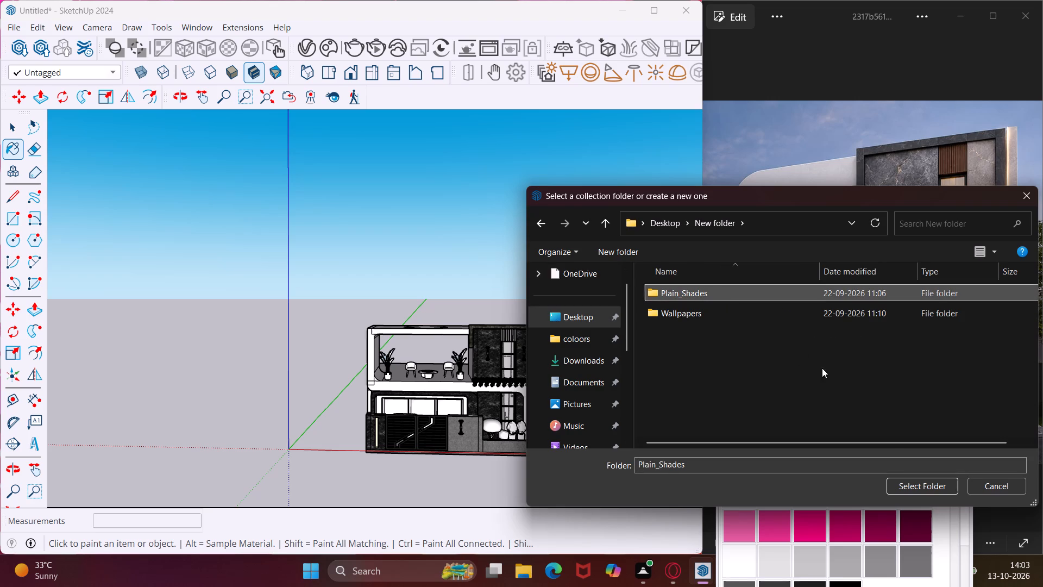
{"action": "left_click", "coordinate": [908, 484]}
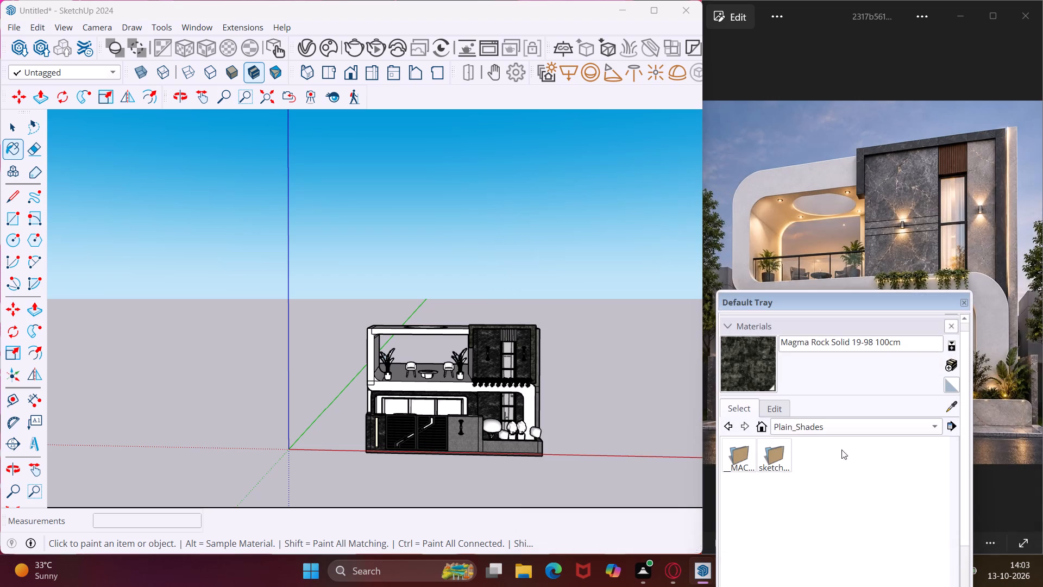
Browse the Asian Paints Colours of India palette in the sketchup folder of the Plain_Shades collection.
{"action": "left_click", "coordinate": [762, 461]}
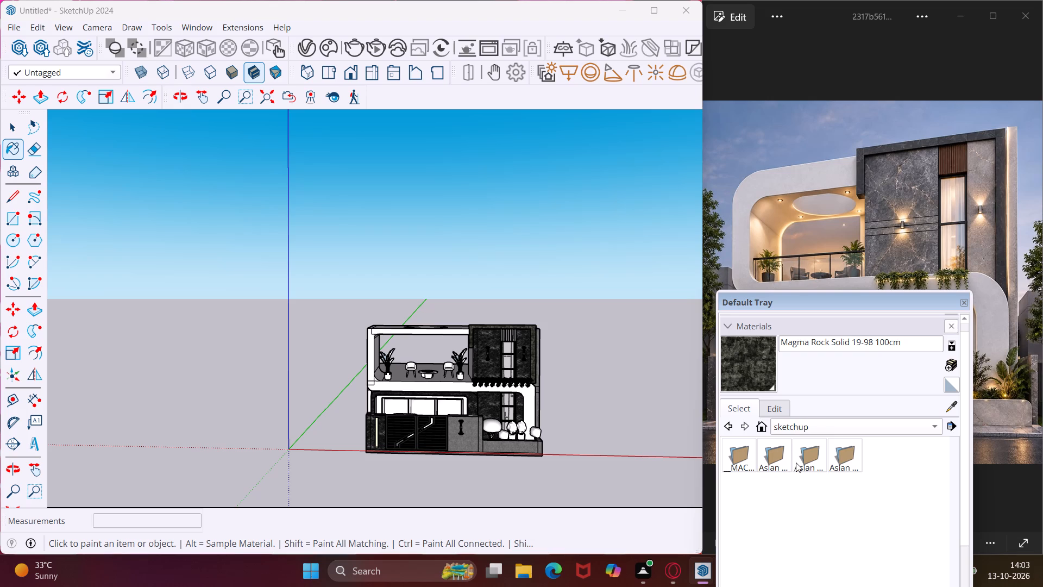
{"action": "double_click", "coordinate": [808, 458]}
{"action": "scroll", "coordinate": [797, 461], "scroll_direction": "down", "scroll_amount": 5}
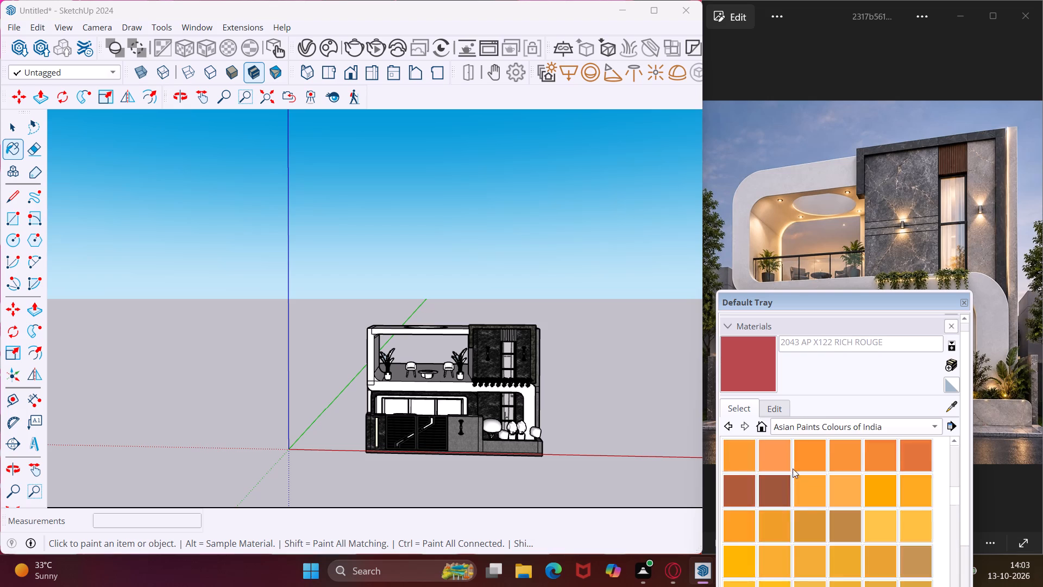
{"action": "scroll", "coordinate": [793, 469], "scroll_direction": "down", "scroll_amount": 18}
{"action": "scroll", "coordinate": [778, 501], "scroll_direction": "down", "scroll_amount": 5}
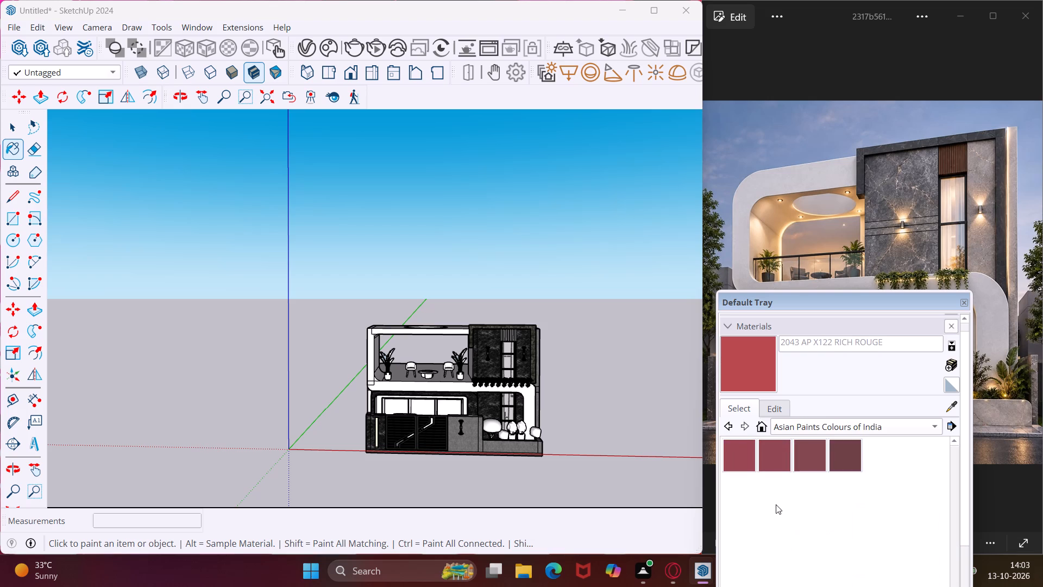
{"action": "left_click", "coordinate": [730, 425]}
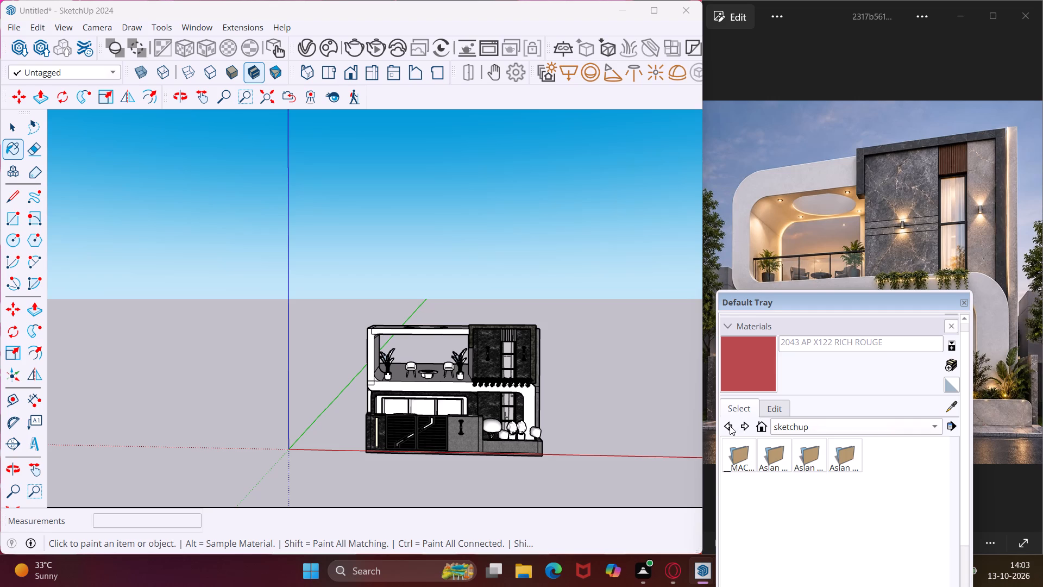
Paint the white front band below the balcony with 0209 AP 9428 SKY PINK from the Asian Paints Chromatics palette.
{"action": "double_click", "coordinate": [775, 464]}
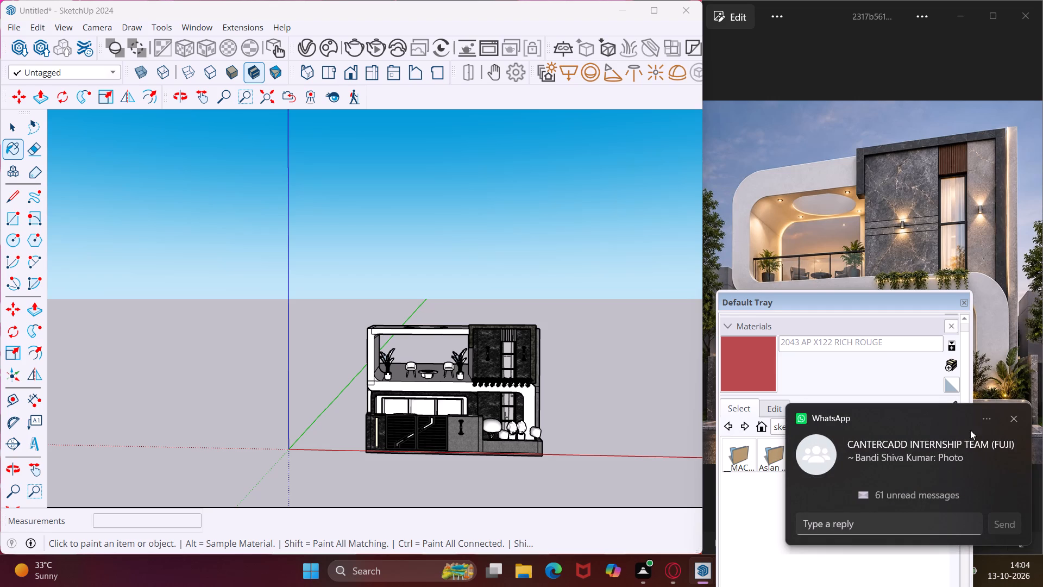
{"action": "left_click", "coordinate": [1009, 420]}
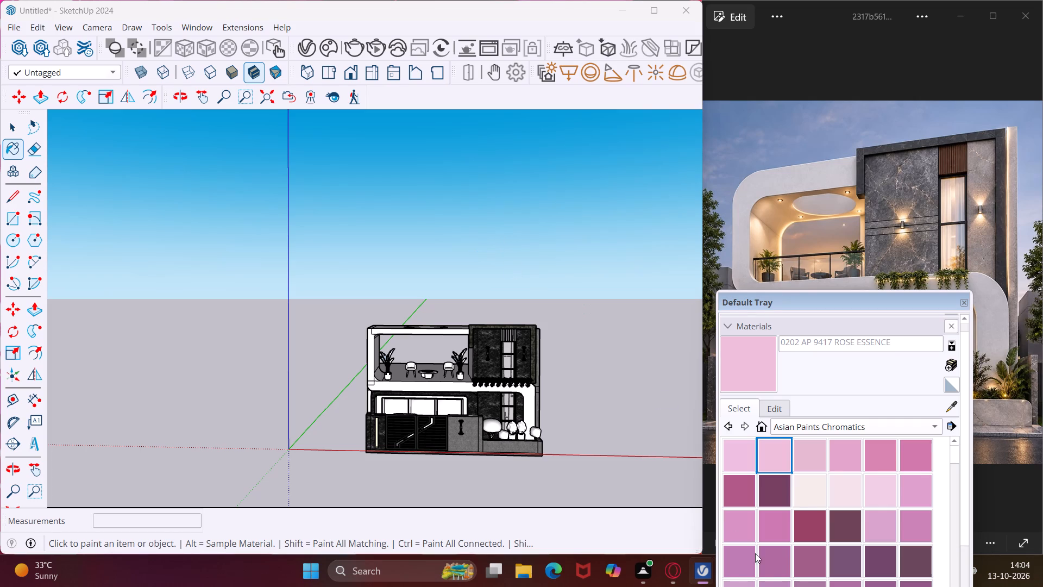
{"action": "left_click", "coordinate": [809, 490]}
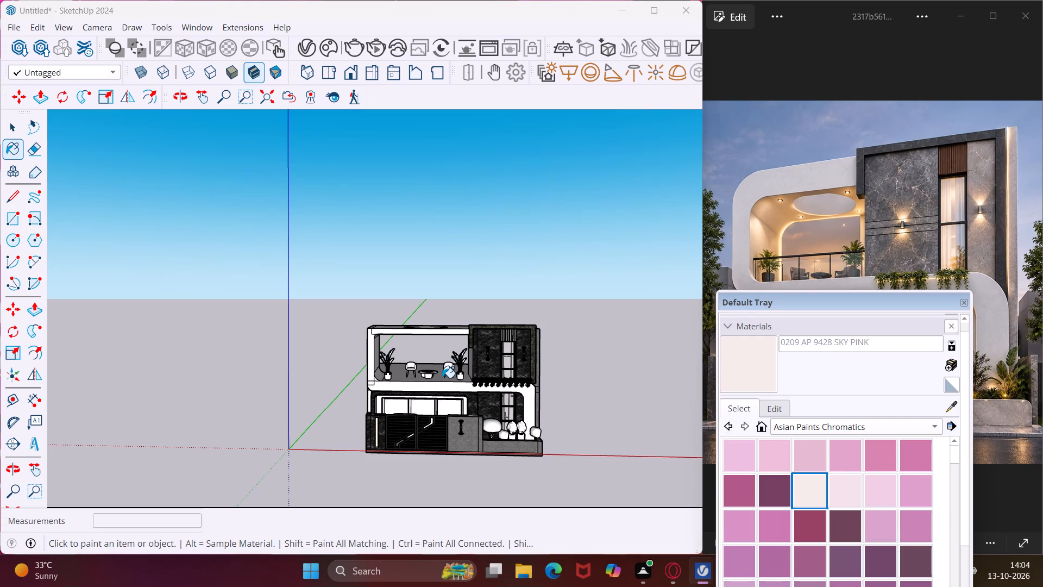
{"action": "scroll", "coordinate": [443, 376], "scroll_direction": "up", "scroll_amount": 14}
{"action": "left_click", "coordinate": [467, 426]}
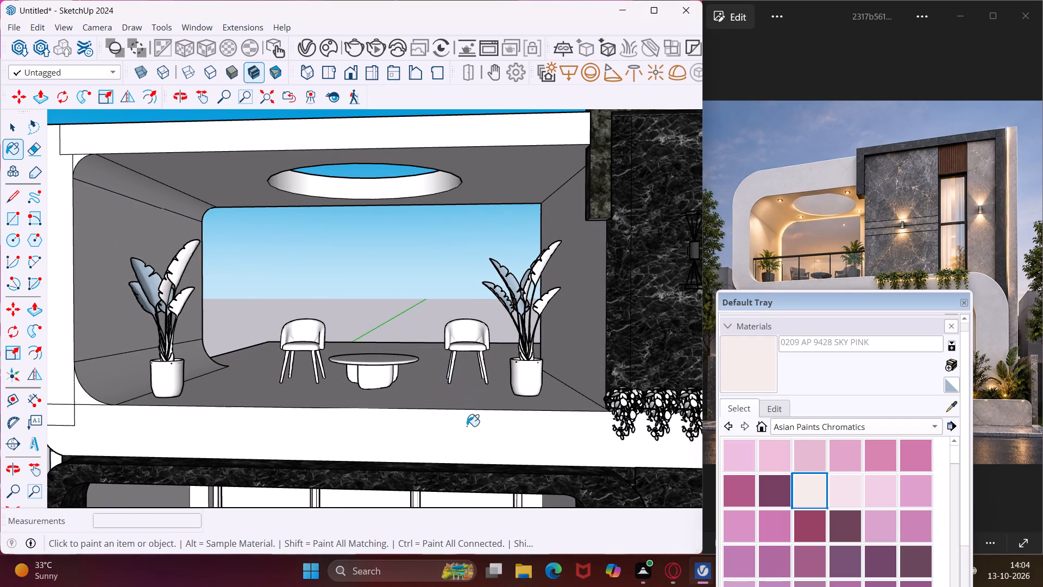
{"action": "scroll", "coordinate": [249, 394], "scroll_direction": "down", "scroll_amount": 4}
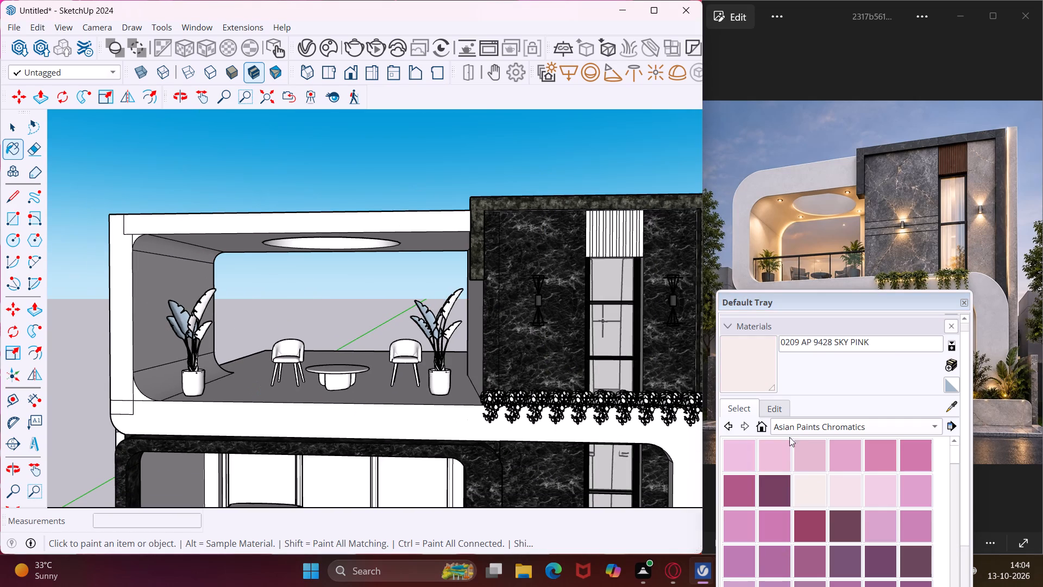
Paint the front band below the balcony and the rim of the circular ceiling opening with 0210 AP 9427 DELICATE PINK.
{"action": "left_click", "coordinate": [849, 484]}
{"action": "scroll", "coordinate": [353, 407], "scroll_direction": "up", "scroll_amount": 1}
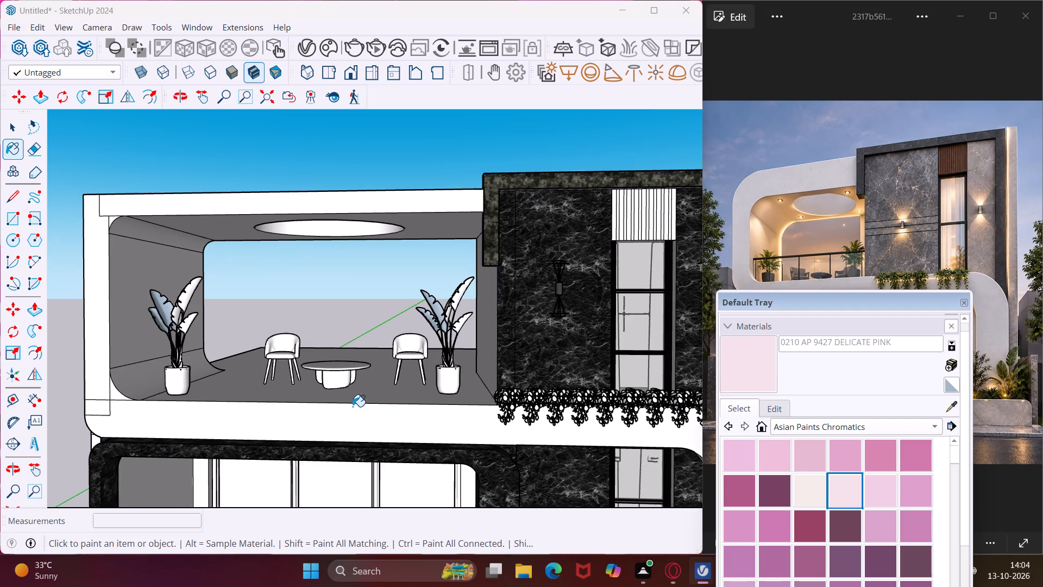
{"action": "left_click", "coordinate": [353, 407]}
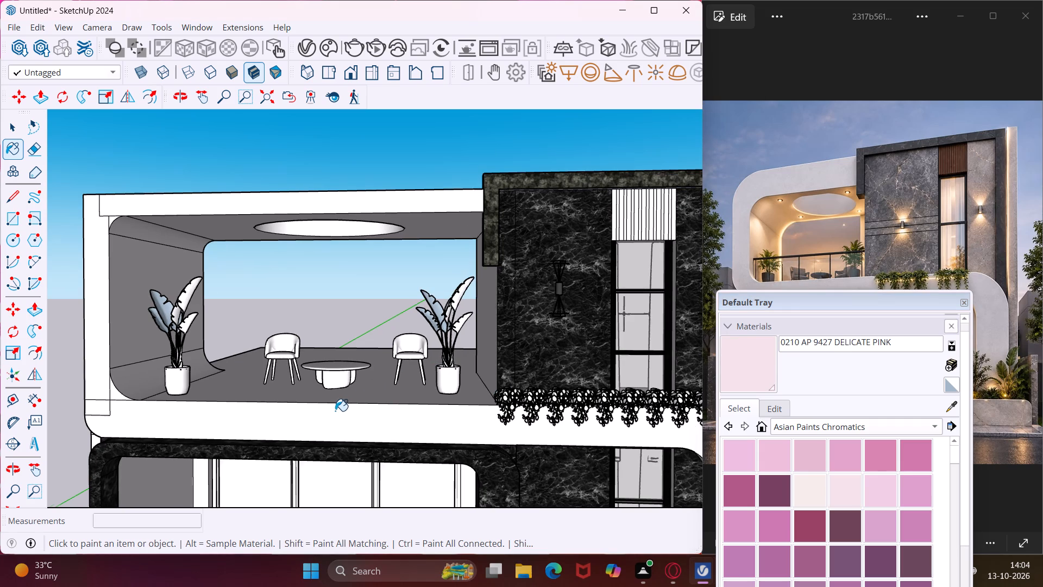
{"action": "scroll", "coordinate": [335, 411], "scroll_direction": "up", "scroll_amount": 5}
{"action": "left_click", "coordinate": [335, 411]}
{"action": "scroll", "coordinate": [223, 395], "scroll_direction": "down", "scroll_amount": 11}
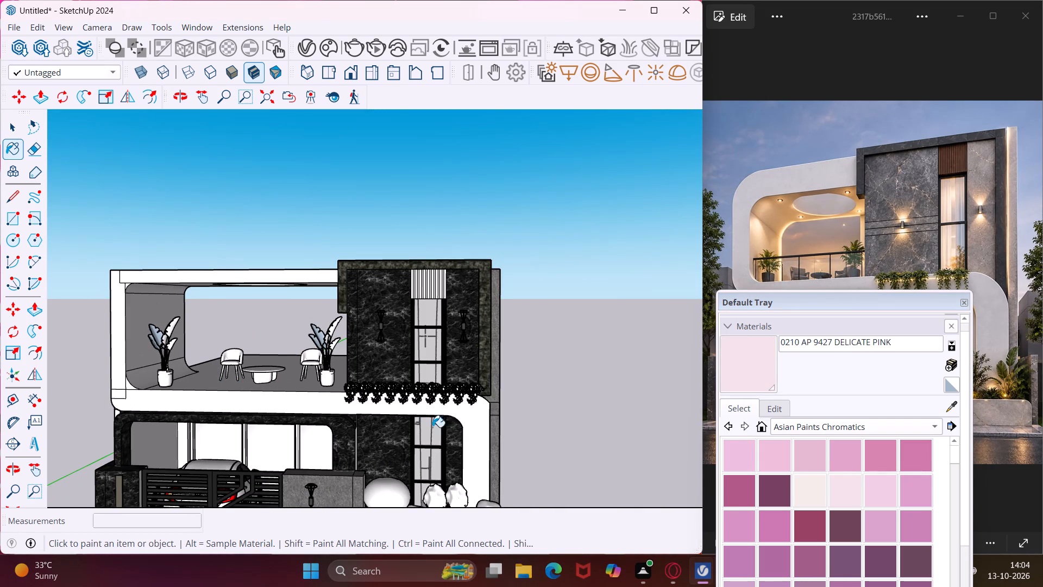
{"action": "scroll", "coordinate": [468, 425], "scroll_direction": "up", "scroll_amount": 3}
{"action": "double_click", "coordinate": [464, 420]}
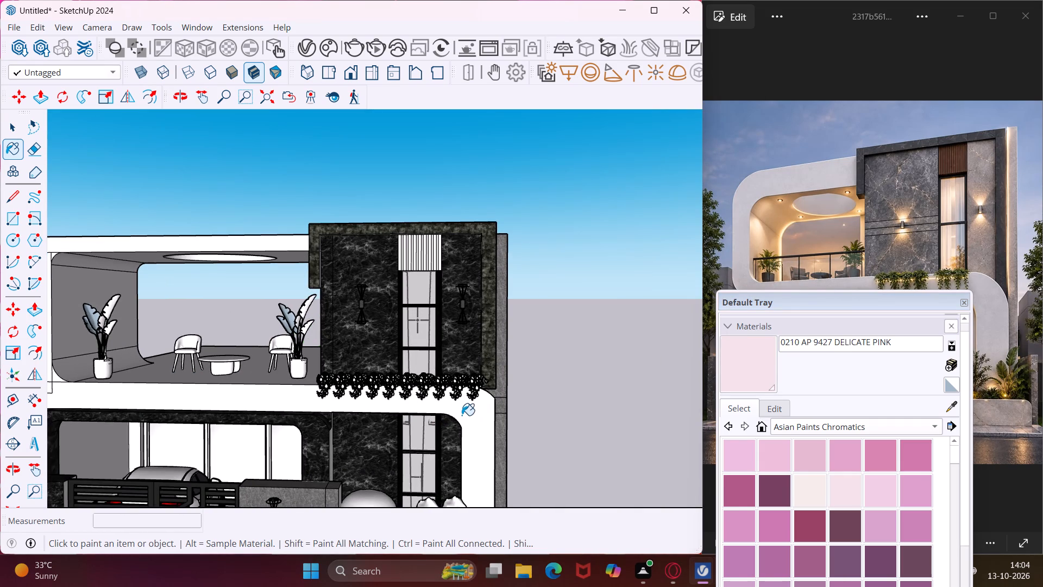
{"action": "left_click", "coordinate": [229, 257]}
{"action": "middle_click_drag", "start_coordinate": [233, 247], "coordinate": [298, 224]}
{"action": "scroll", "coordinate": [249, 221], "scroll_direction": "down", "scroll_amount": 4}
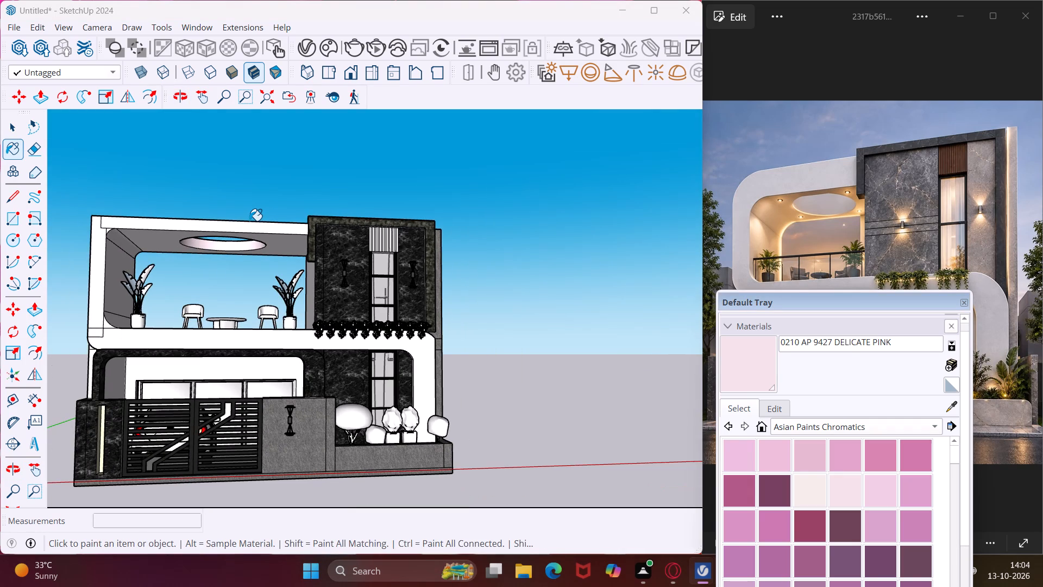
{"action": "key", "text": "Escape"}
{"action": "key", "text": "space"}
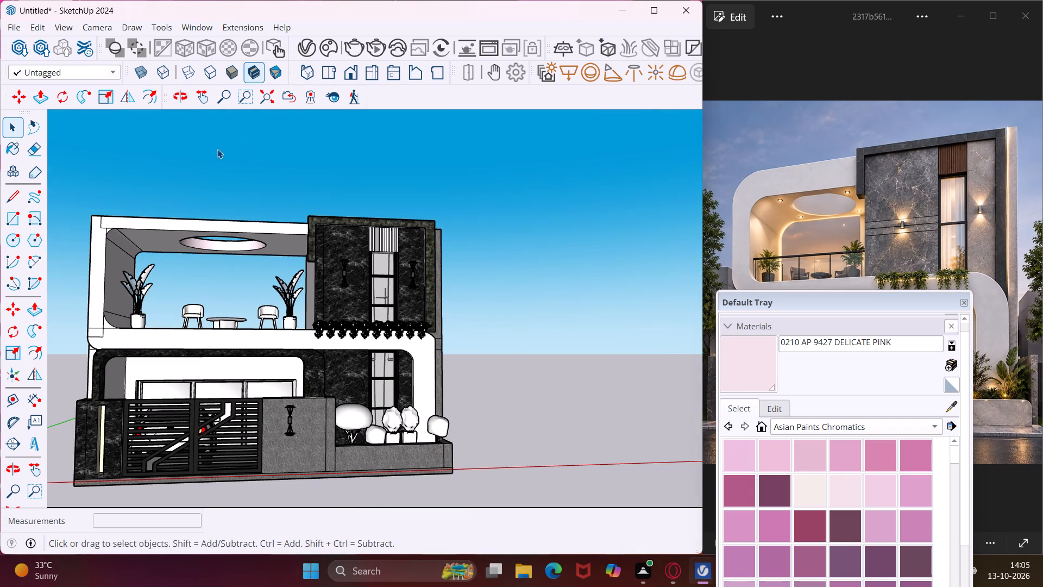
Open 3D Warehouse and search the models for "glass relling", replacing the wall light search.
{"action": "left_click", "coordinate": [209, 24]}
{"action": "left_click", "coordinate": [235, 127]}
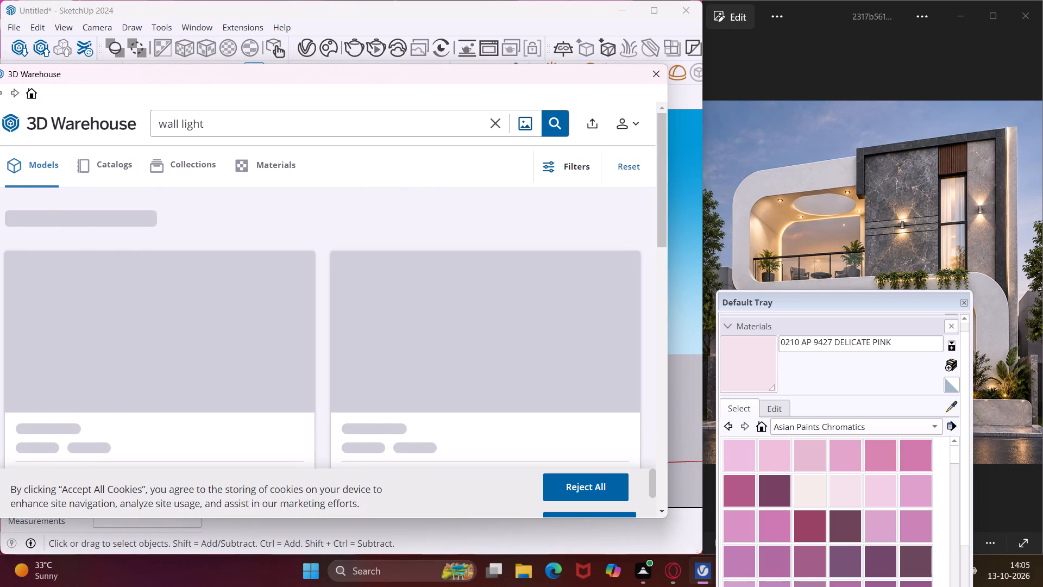
{"action": "left_click", "coordinate": [210, 128]}
{"action": "key", "text": "BackSpace"}
{"action": "key", "text": "BackSpace"}
{"action": "key", "text": "BackSpace"}
{"action": "key", "text": "BackSpace"}
{"action": "key", "text": "BackSpace"}
{"action": "key", "text": "BackSpace"}
{"action": "key", "text": "BackSpace"}
{"action": "key", "text": "BackSpace"}
{"action": "key", "text": "BackSpace"}
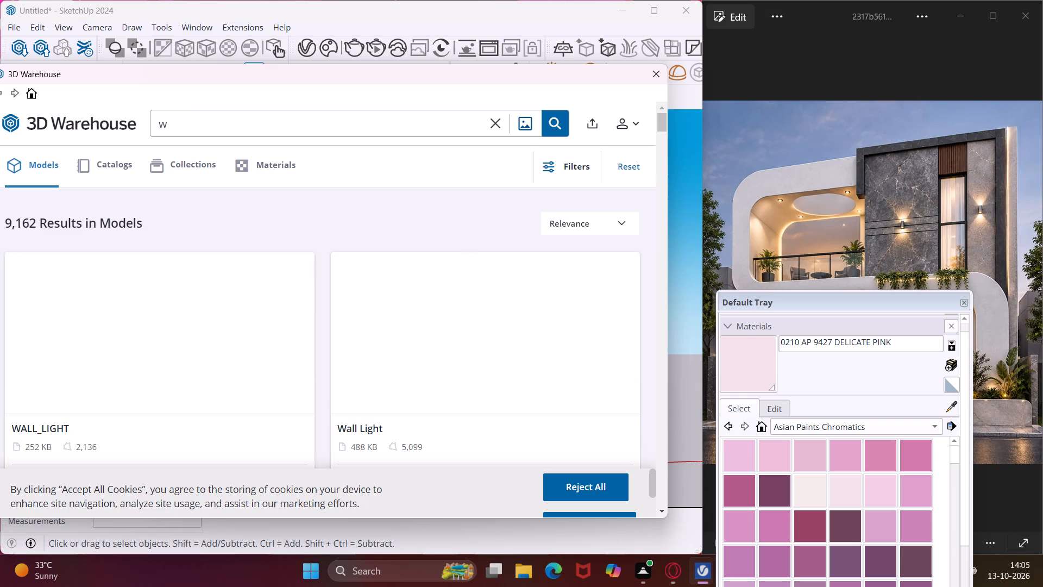
{"action": "left_click", "coordinate": [197, 123]}
{"action": "key", "text": "BackSpace"}
{"action": "key", "text": "g"}
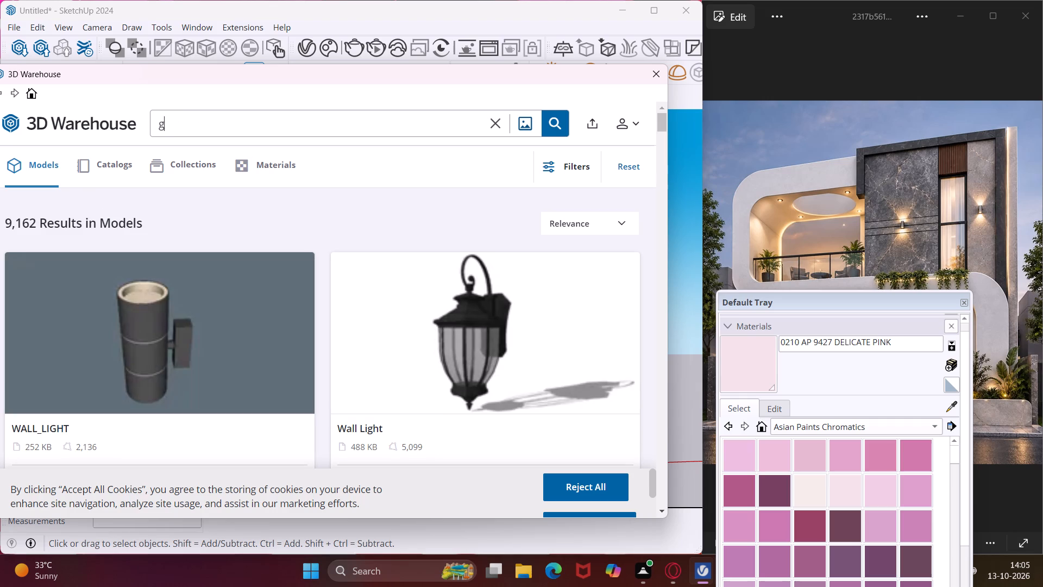
{"action": "key", "text": "l"}
{"action": "type", "text": "ass"}
{"action": "key", "text": "space"}
{"action": "type", "text": "re"}
{"action": "type", "text": "lling"}
{"action": "key", "text": "Return"}
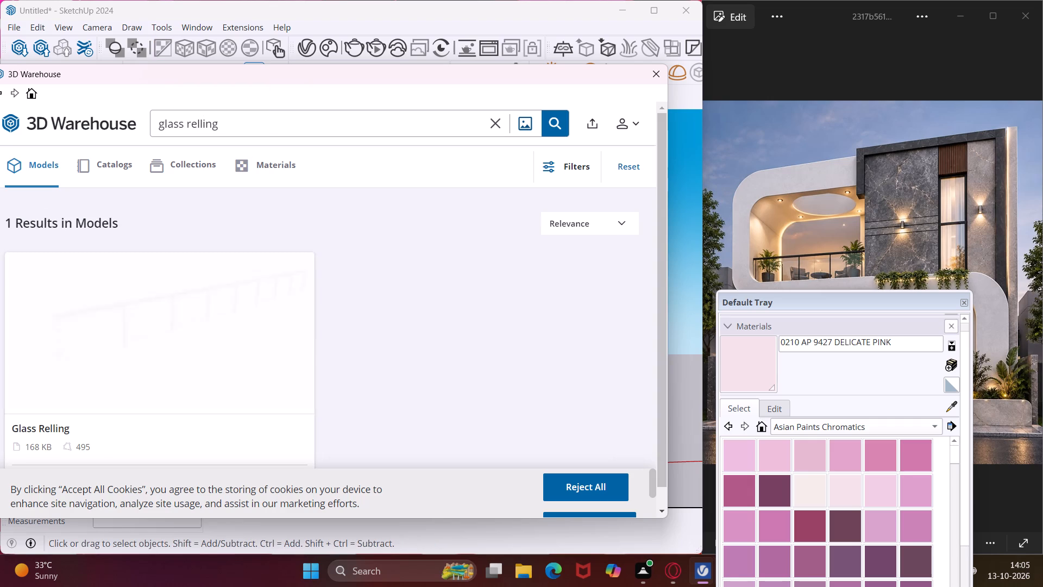
Load the Glass Relling model directly into the scene and place it on the ground beside the house.
{"action": "scroll", "coordinate": [159, 362], "scroll_direction": "down", "scroll_amount": 3}
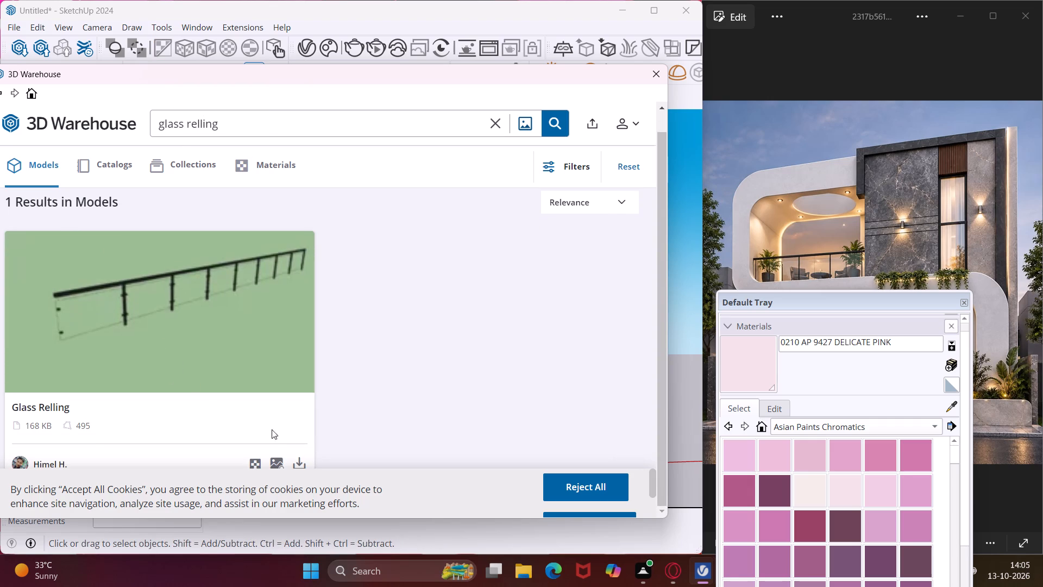
{"action": "left_click", "coordinate": [300, 455]}
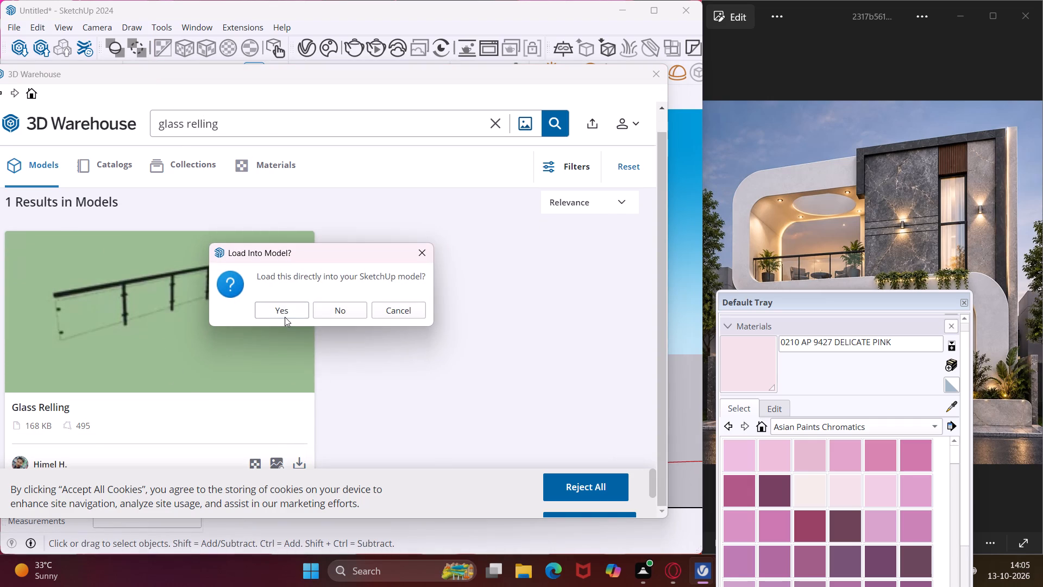
{"action": "left_click", "coordinate": [285, 317]}
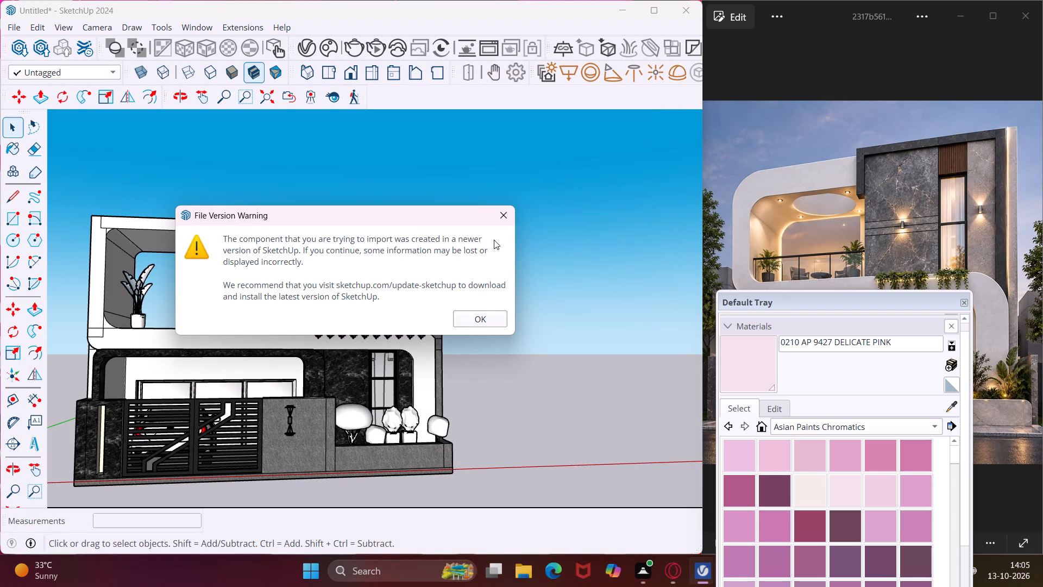
{"action": "left_click", "coordinate": [475, 320]}
{"action": "middle_click_drag", "start_coordinate": [206, 297], "coordinate": [217, 364]}
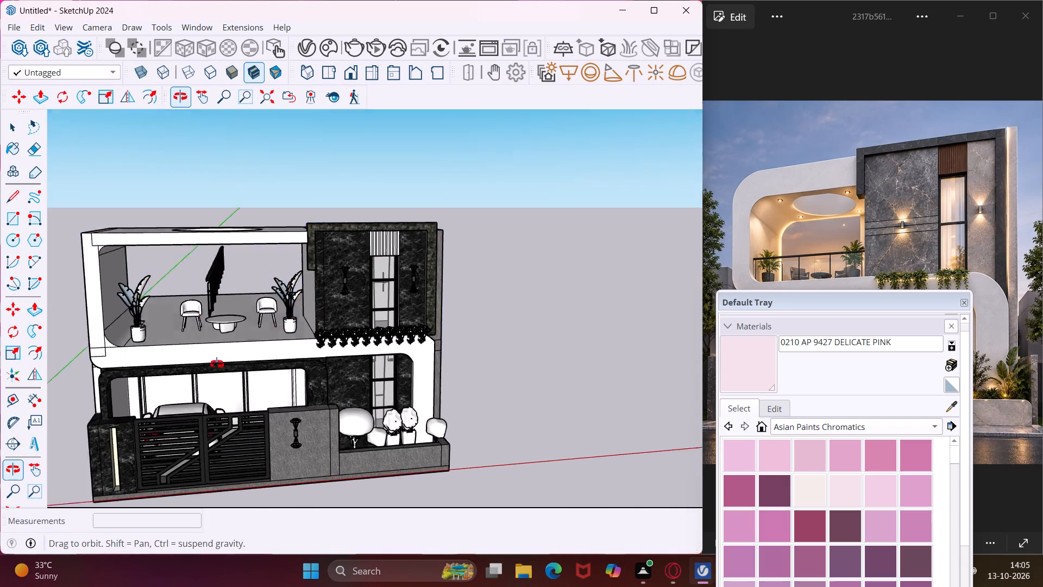
{"action": "middle_click_drag", "start_coordinate": [217, 364], "coordinate": [223, 385]}
{"action": "scroll", "coordinate": [223, 385], "scroll_direction": "up", "scroll_amount": 1}
{"action": "left_click", "coordinate": [531, 390]}
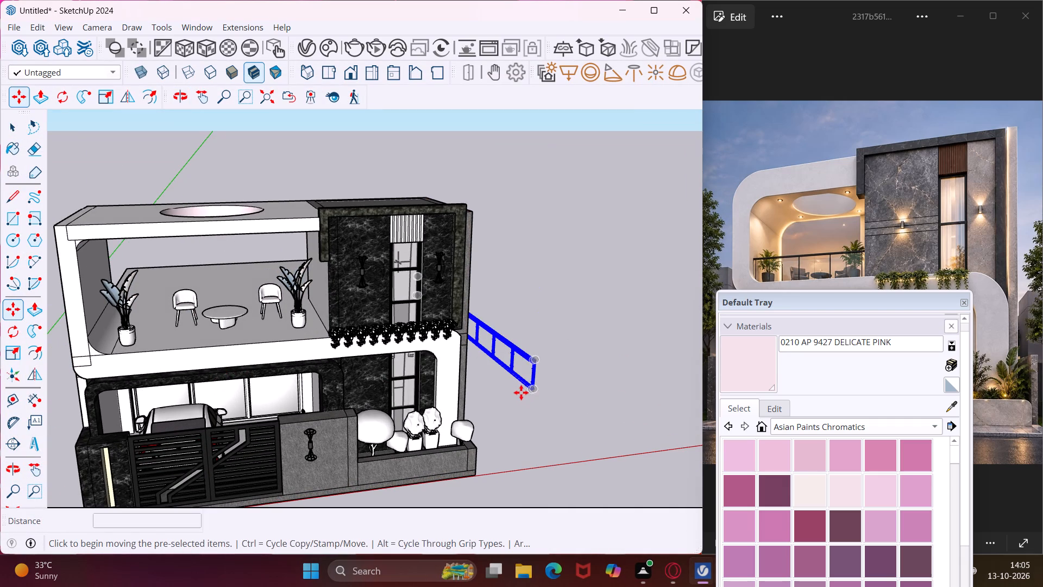
{"action": "key", "text": "Escape"}
{"action": "key", "text": "Escape"}
Rotate the glass railing 90° in the horizontal plane so it runs parallel to the house front.
{"action": "key", "text": "space"}
{"action": "left_click", "coordinate": [527, 376]}
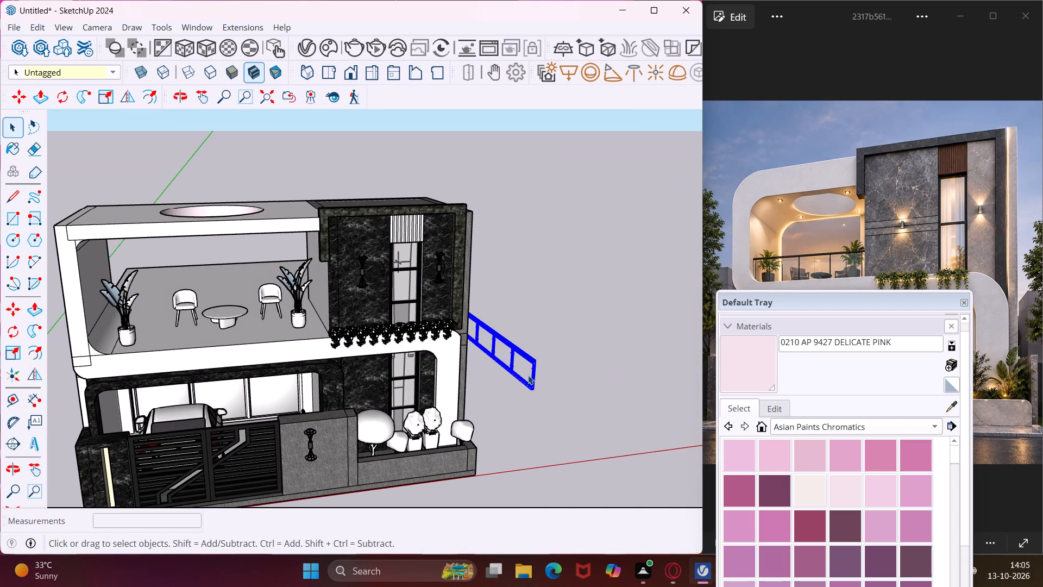
{"action": "left_click", "coordinate": [12, 336]}
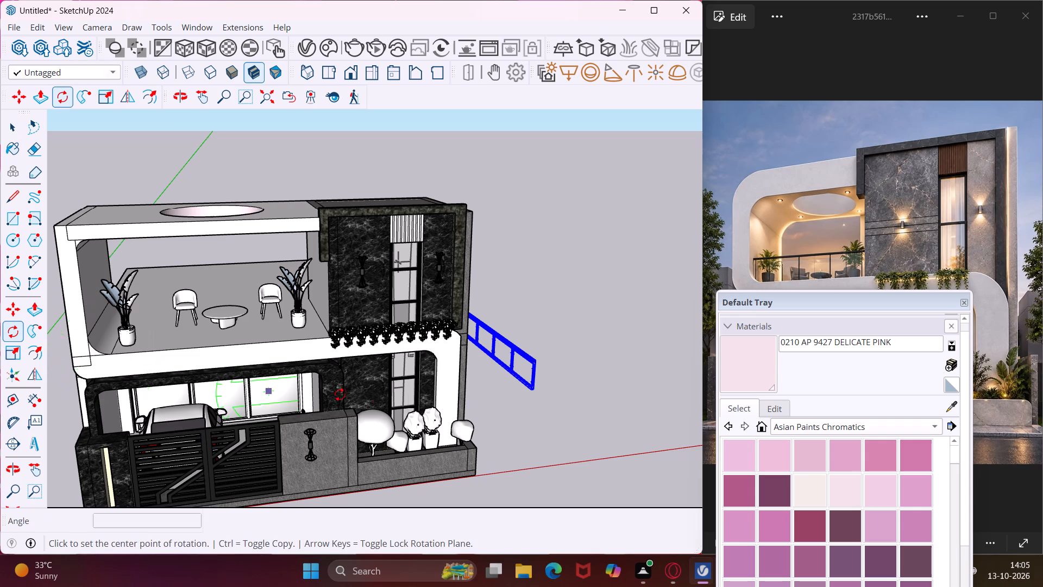
{"action": "left_click", "coordinate": [494, 405]}
{"action": "left_click", "coordinate": [561, 392]}
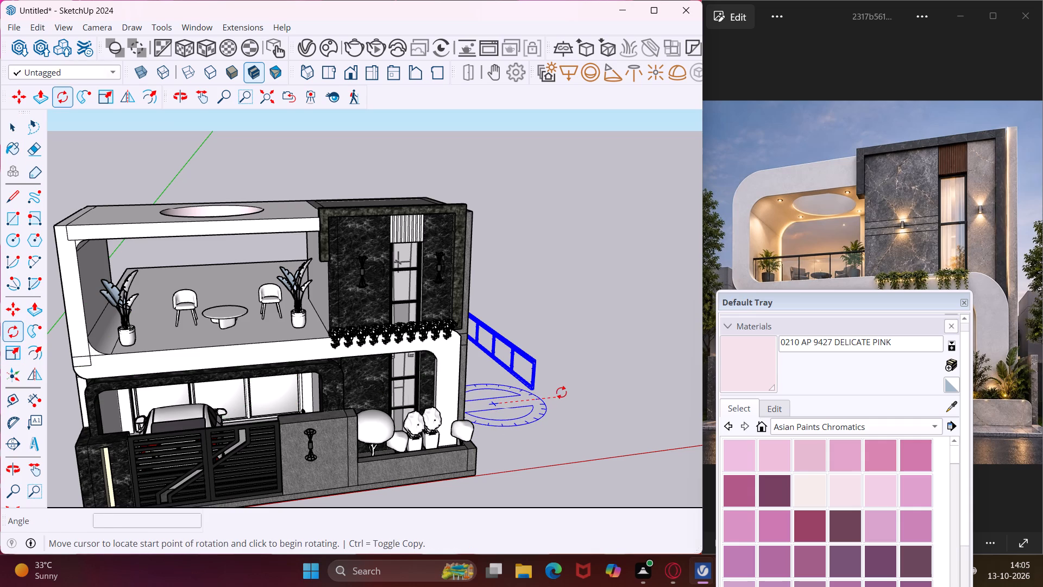
{"action": "left_click", "coordinate": [536, 435]}
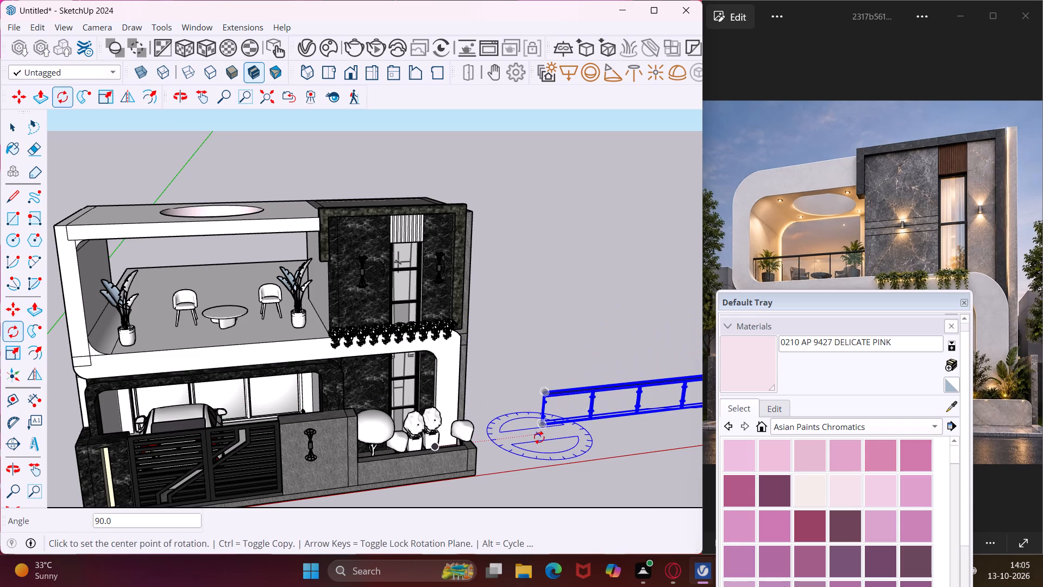
Move the glass railing by its bottom end corner about 40' 2 3/8" onto the outer front corner of the balcony floor.
{"action": "key", "text": "m"}
{"action": "scroll", "coordinate": [545, 432], "scroll_direction": "up", "scroll_amount": 9}
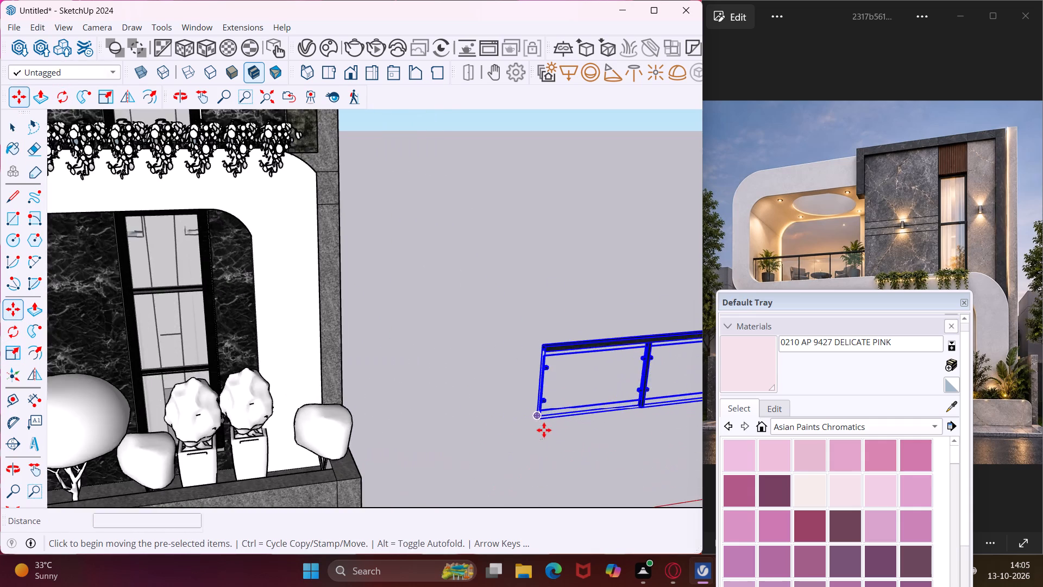
{"action": "scroll", "coordinate": [544, 430], "scroll_direction": "up", "scroll_amount": 2}
{"action": "left_click", "coordinate": [539, 419]}
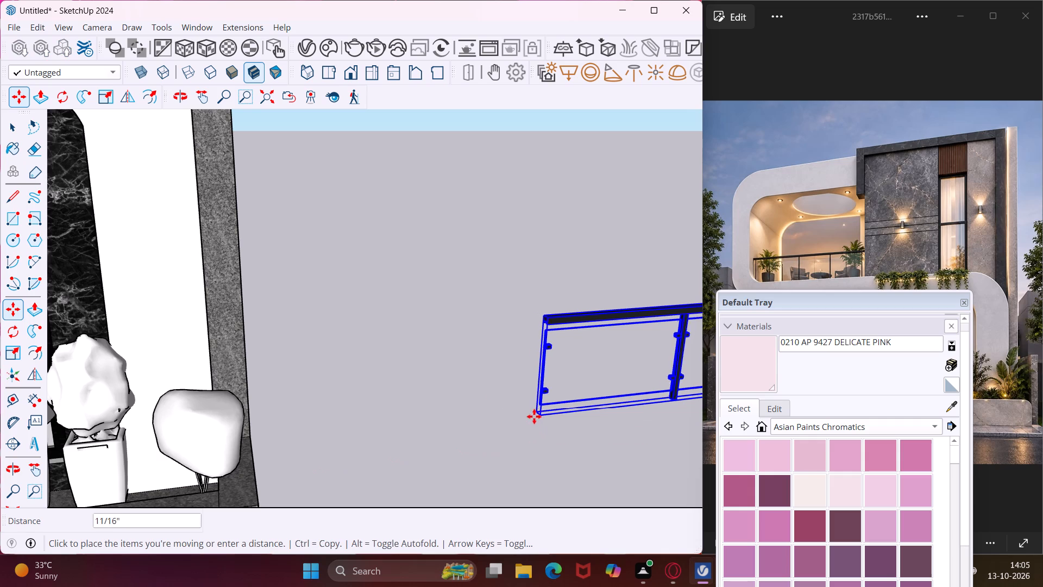
{"action": "scroll", "coordinate": [435, 391], "scroll_direction": "down", "scroll_amount": 10}
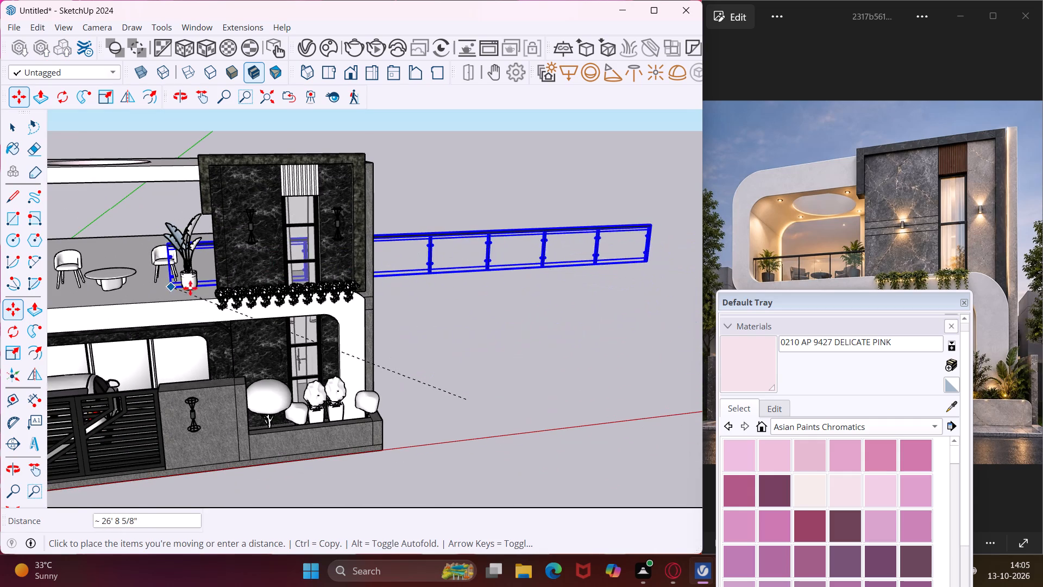
{"action": "middle_click_drag", "start_coordinate": [190, 288], "coordinate": [288, 290]}
{"action": "scroll", "coordinate": [277, 280], "scroll_direction": "down", "scroll_amount": 6}
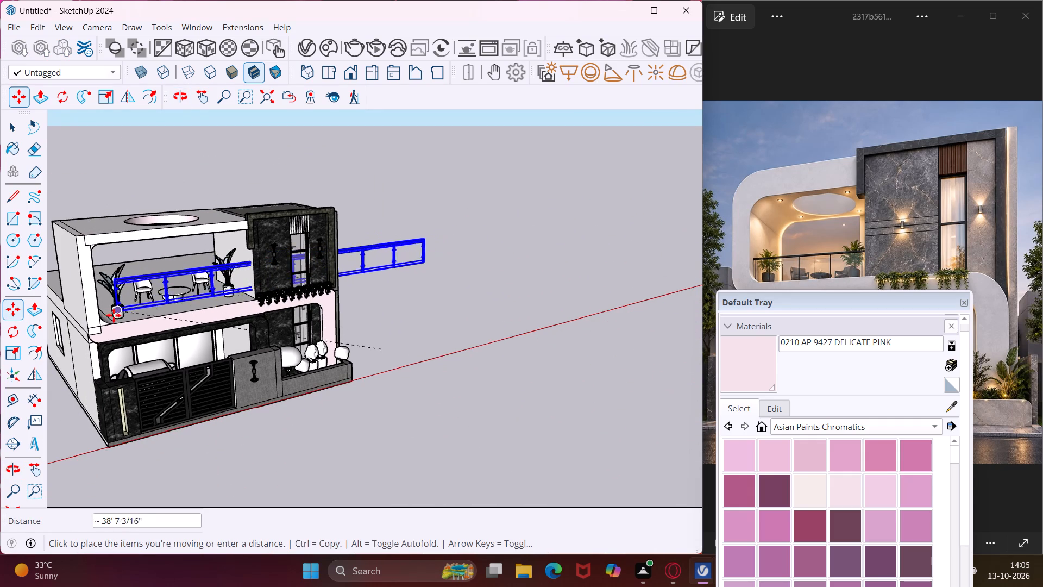
{"action": "middle_click_drag", "start_coordinate": [108, 317], "coordinate": [66, 328]}
{"action": "scroll", "coordinate": [115, 320], "scroll_direction": "up", "scroll_amount": 5}
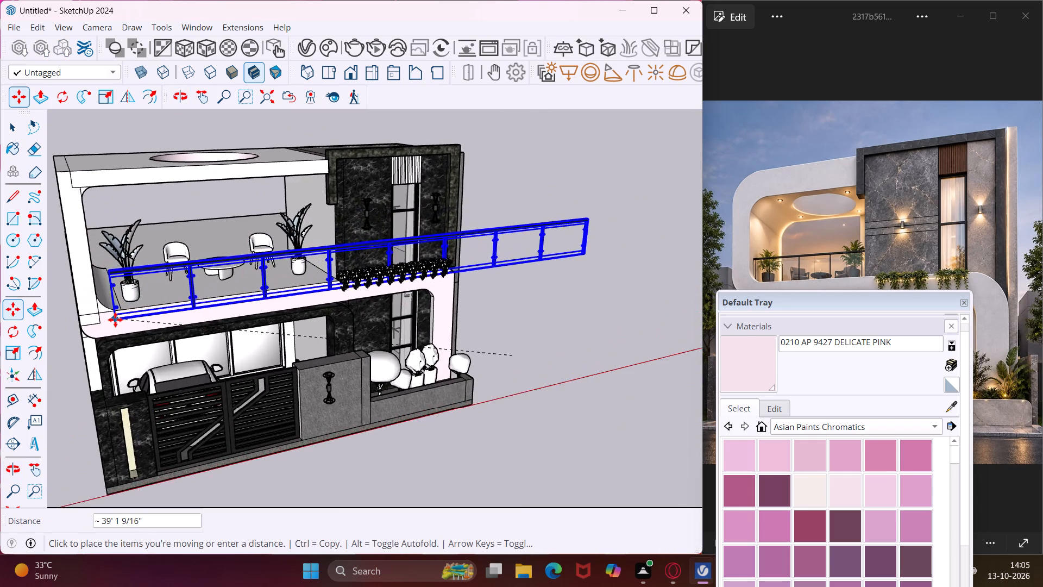
{"action": "scroll", "coordinate": [115, 320], "scroll_direction": "up", "scroll_amount": 8}
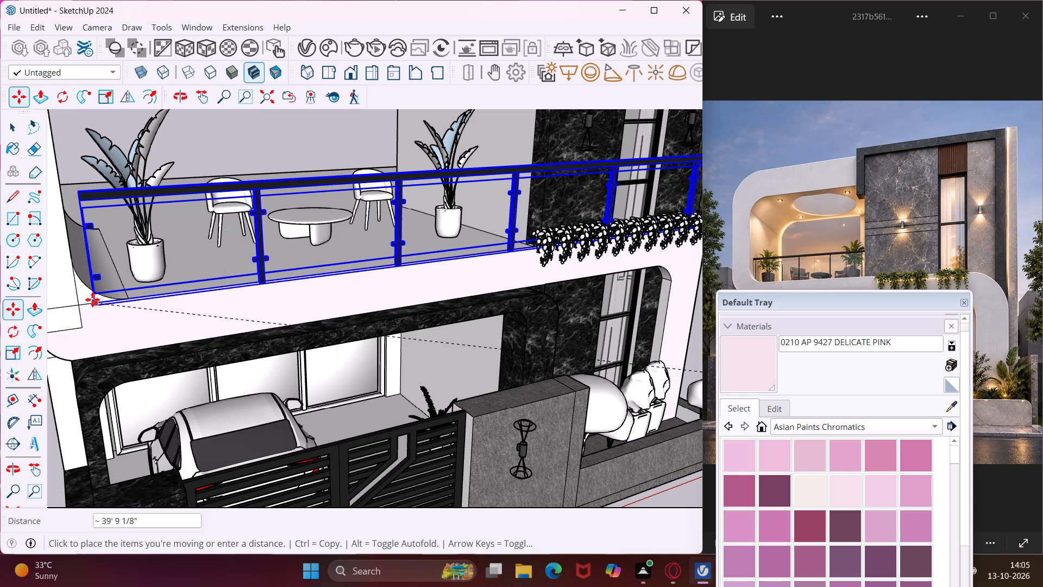
{"action": "left_click", "coordinate": [80, 304]}
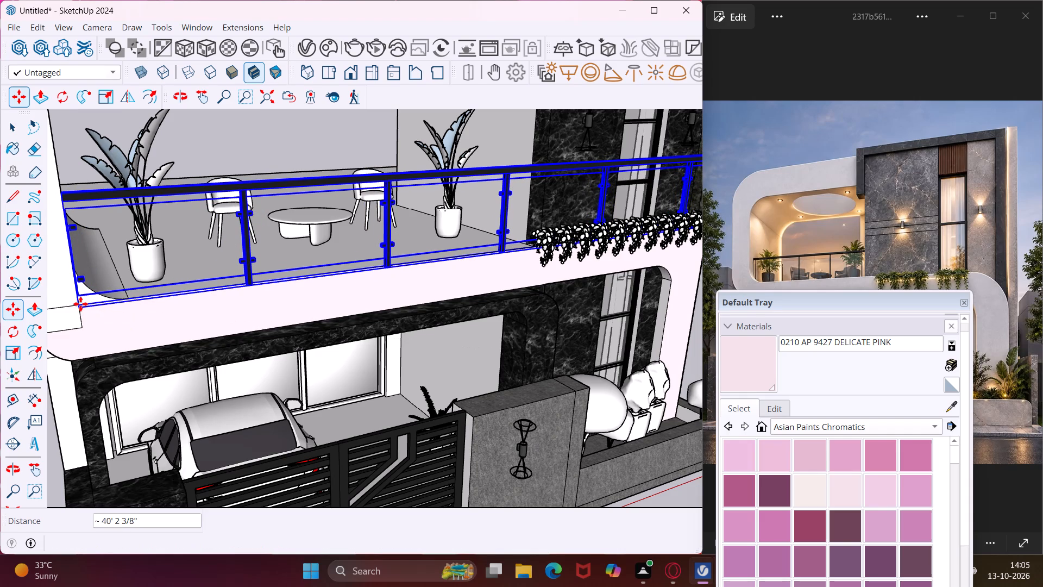
{"action": "key", "text": "Escape"}
{"action": "key", "text": "space"}
Scale the railing's length to about 0.44 along the facade so it ends at the dark stone tower.
{"action": "middle_click_drag", "start_coordinate": [143, 293], "coordinate": [80, 284]}
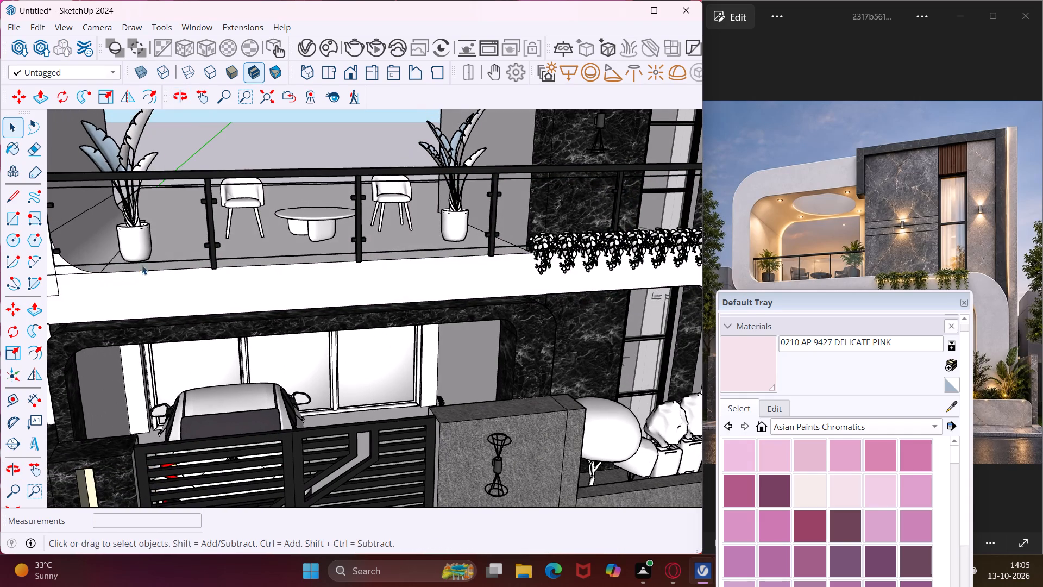
{"action": "left_click", "coordinate": [181, 250]}
{"action": "scroll", "coordinate": [219, 229], "scroll_direction": "down", "scroll_amount": 7}
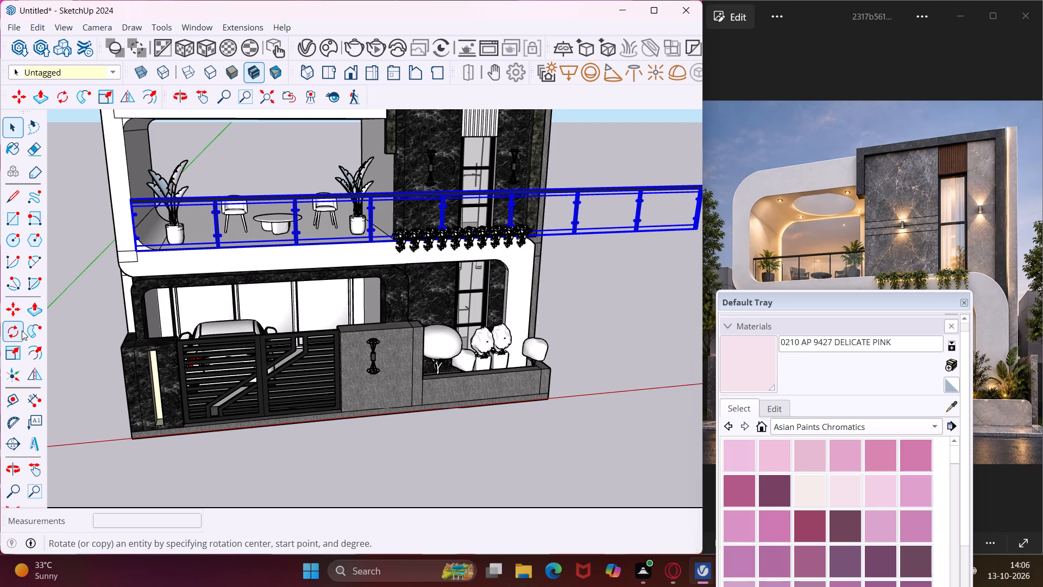
{"action": "left_click_drag", "start_coordinate": [22, 348], "coordinate": [28, 349]}
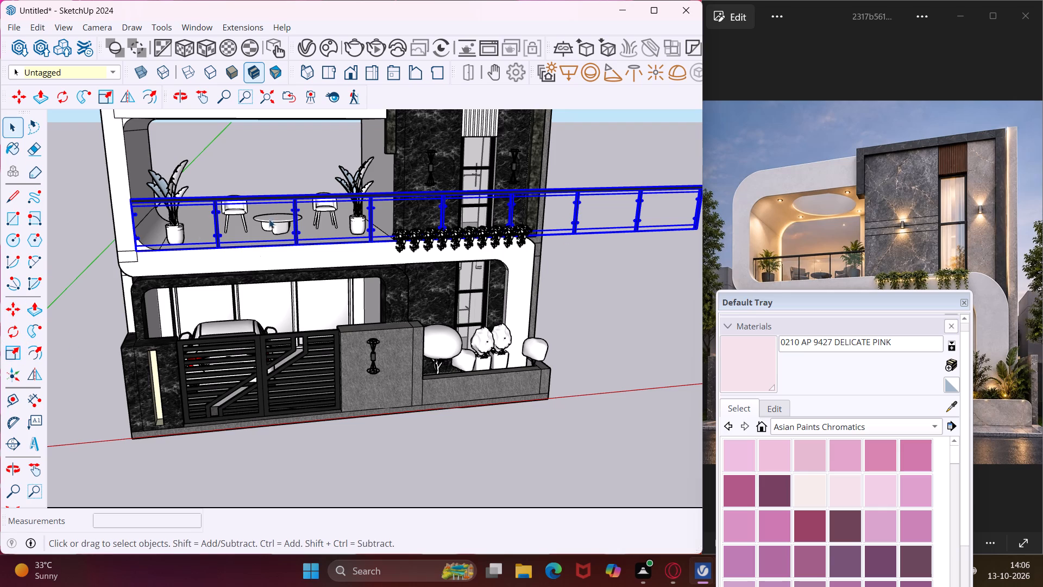
{"action": "left_click", "coordinate": [13, 353]}
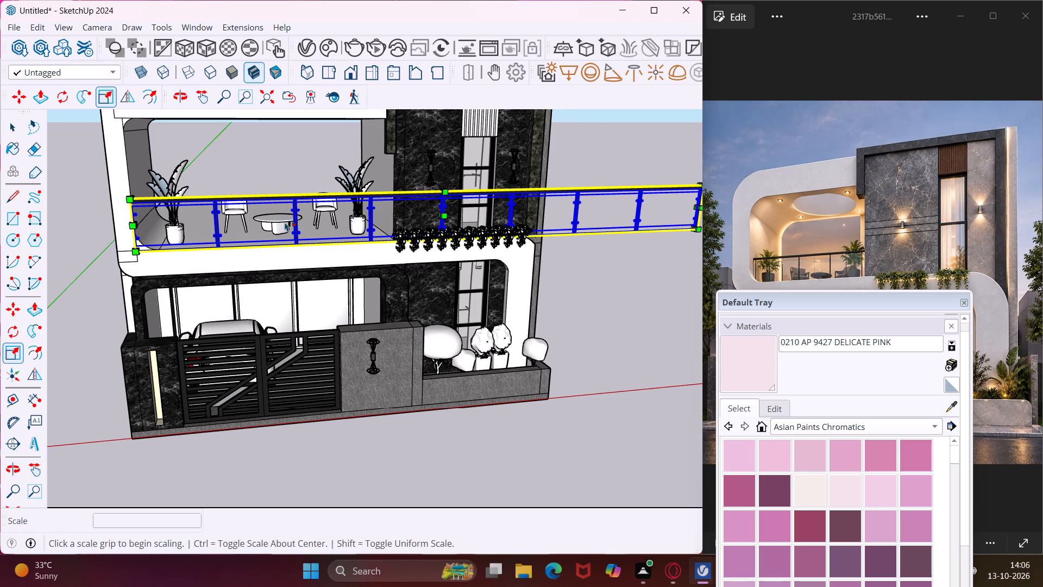
{"action": "middle_click_drag", "start_coordinate": [238, 199], "coordinate": [163, 188]}
{"action": "scroll", "coordinate": [162, 187], "scroll_direction": "down", "scroll_amount": 4}
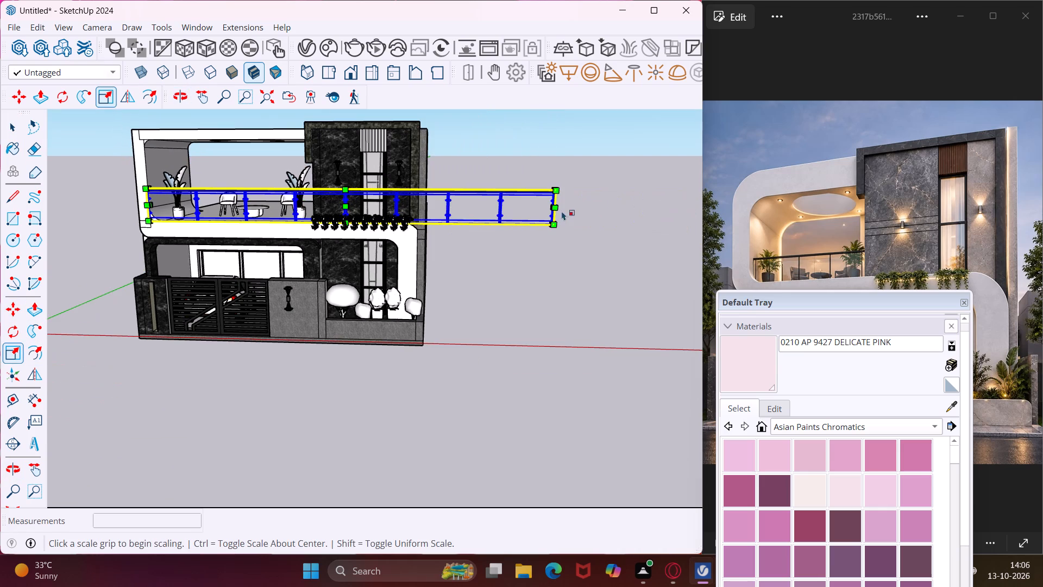
{"action": "scroll", "coordinate": [555, 204], "scroll_direction": "up", "scroll_amount": 11}
{"action": "middle_click_drag", "start_coordinate": [558, 203], "coordinate": [415, 195]}
{"action": "scroll", "coordinate": [393, 210], "scroll_direction": "up", "scroll_amount": 7}
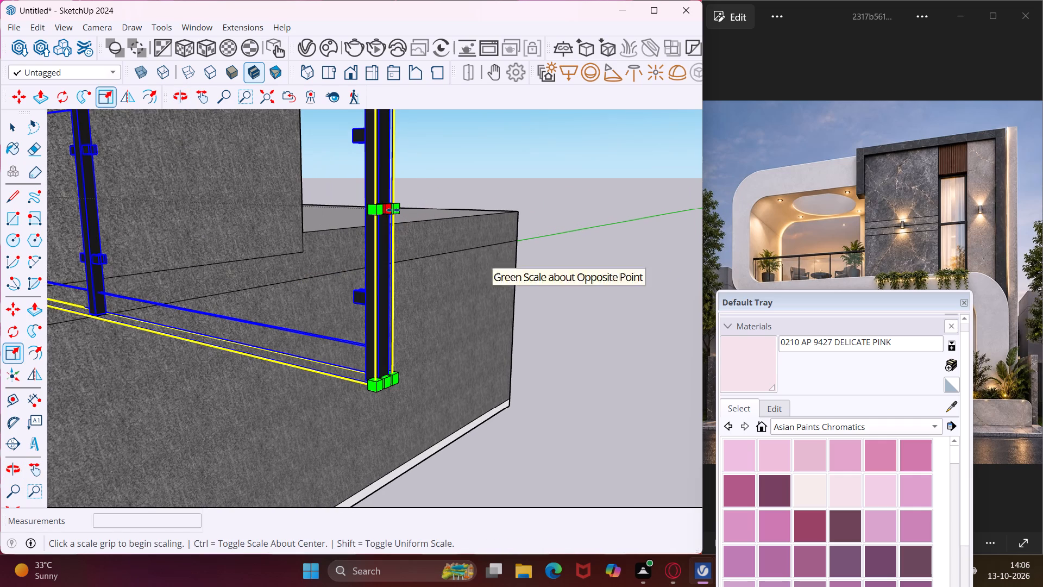
{"action": "left_click", "coordinate": [388, 207]}
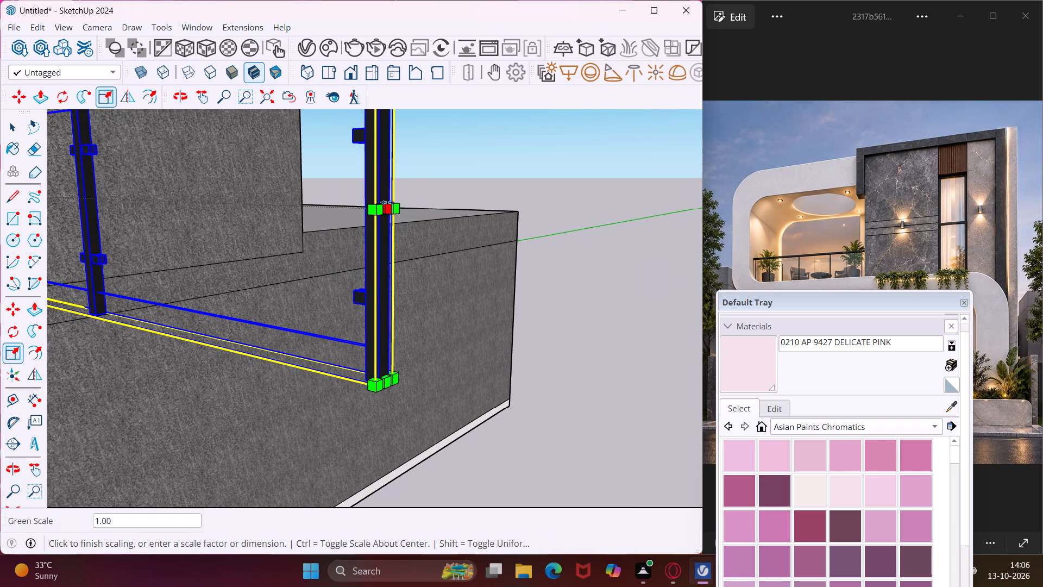
{"action": "scroll", "coordinate": [330, 183], "scroll_direction": "down", "scroll_amount": 11}
{"action": "middle_click_drag", "start_coordinate": [287, 176], "coordinate": [472, 207]}
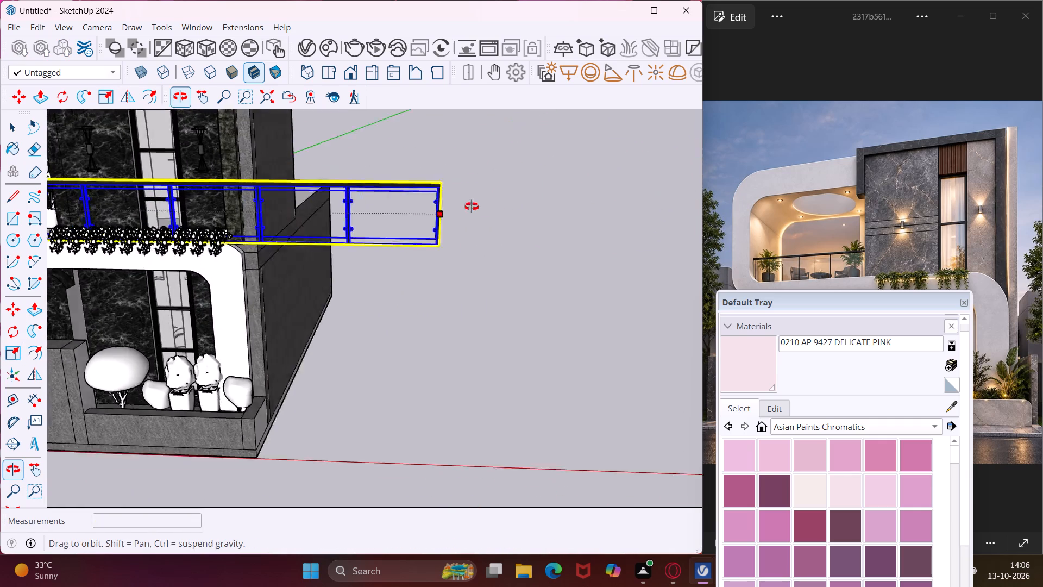
{"action": "middle_click_drag", "start_coordinate": [472, 207], "coordinate": [480, 207]}
{"action": "scroll", "coordinate": [475, 203], "scroll_direction": "down", "scroll_amount": 4}
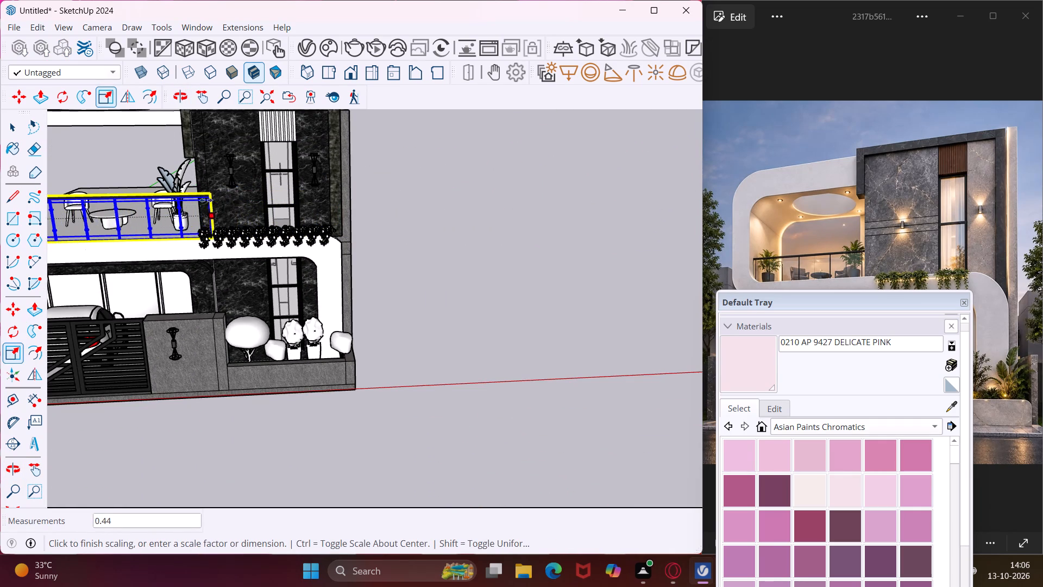
{"action": "scroll", "coordinate": [200, 202], "scroll_direction": "up", "scroll_amount": 10}
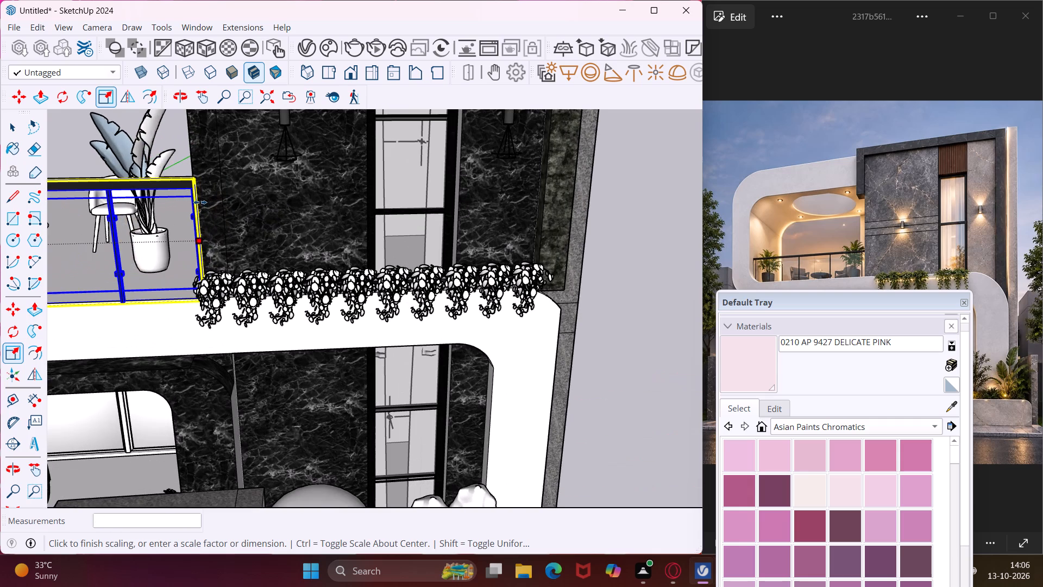
{"action": "left_click", "coordinate": [192, 195]}
Move the glass railing inward by about 9 11/16" so its top end corner meets the edge of the dark stone tower.
{"action": "middle_click_drag", "start_coordinate": [192, 195], "coordinate": [223, 202]}
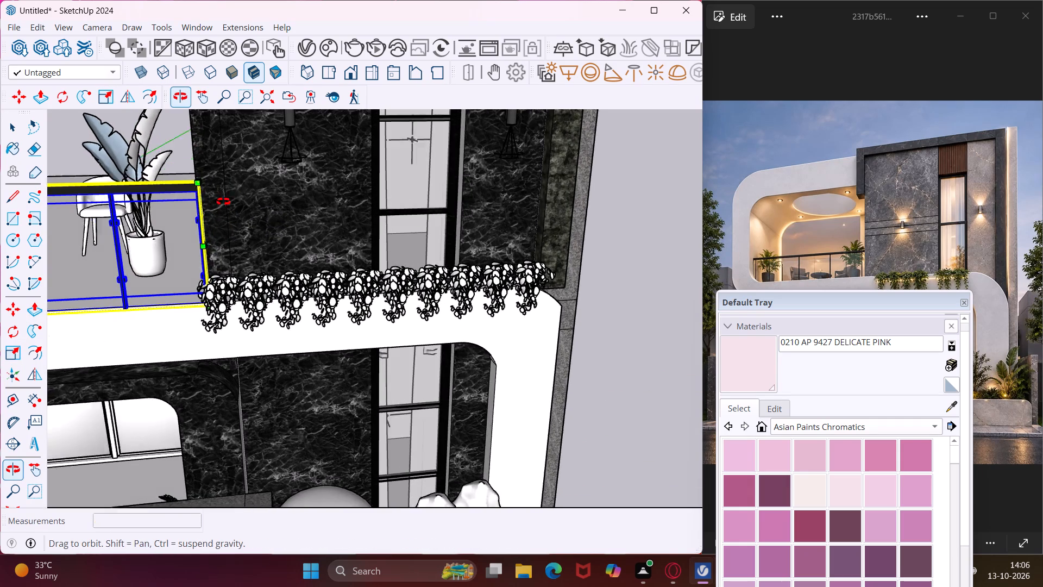
{"action": "middle_click_drag", "start_coordinate": [223, 202], "coordinate": [527, 239]}
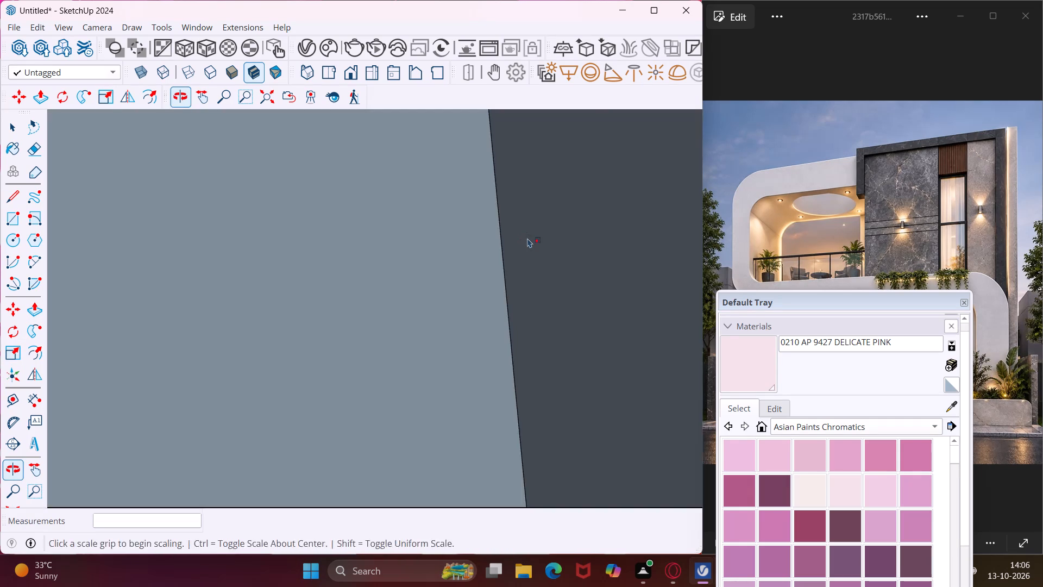
{"action": "middle_click_drag", "start_coordinate": [527, 238], "coordinate": [445, 187]}
{"action": "scroll", "coordinate": [473, 217], "scroll_direction": "down", "scroll_amount": 5}
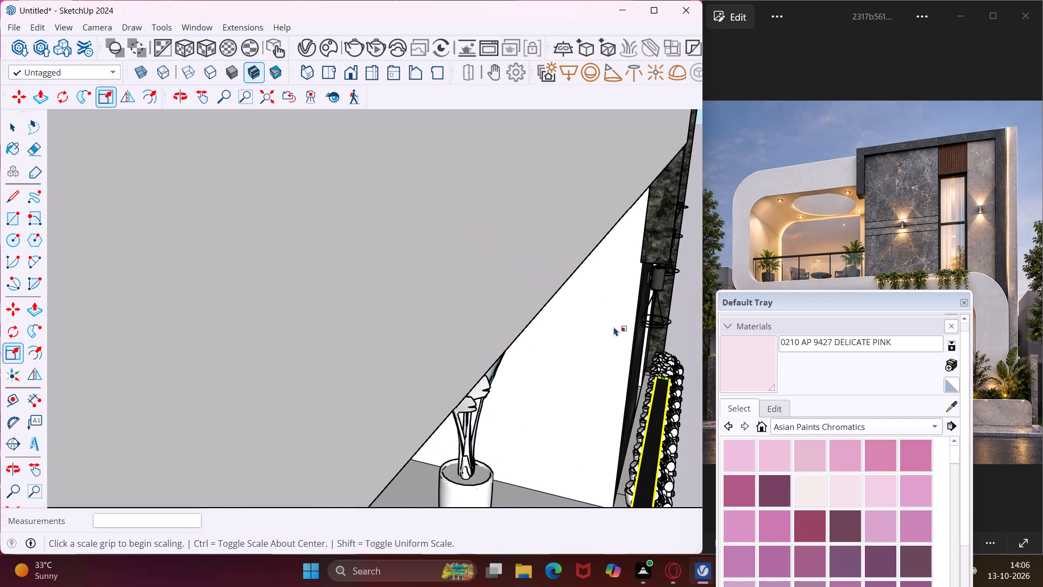
{"action": "key", "text": "comma"}
{"action": "scroll", "coordinate": [669, 394], "scroll_direction": "up", "scroll_amount": 3}
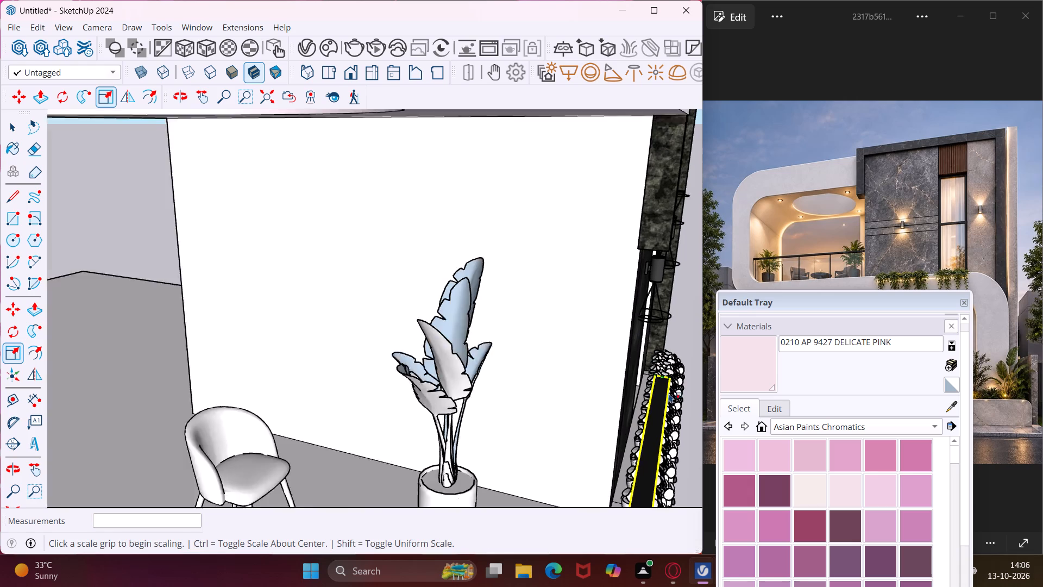
{"action": "scroll", "coordinate": [669, 394], "scroll_direction": "up", "scroll_amount": 2}
{"action": "key", "text": "m"}
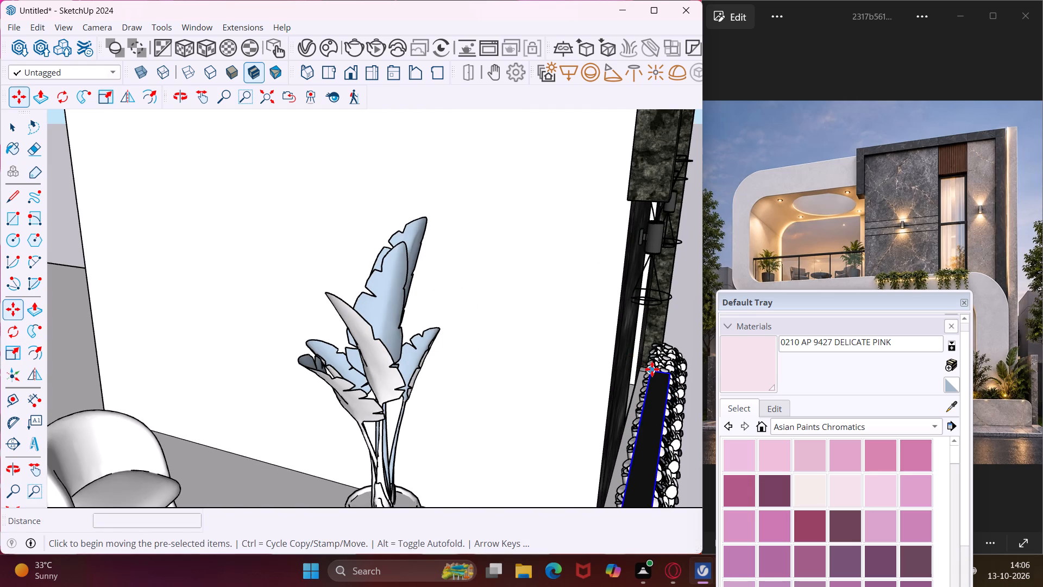
{"action": "scroll", "coordinate": [652, 369], "scroll_direction": "up", "scroll_amount": 4}
{"action": "left_click", "coordinate": [692, 383]}
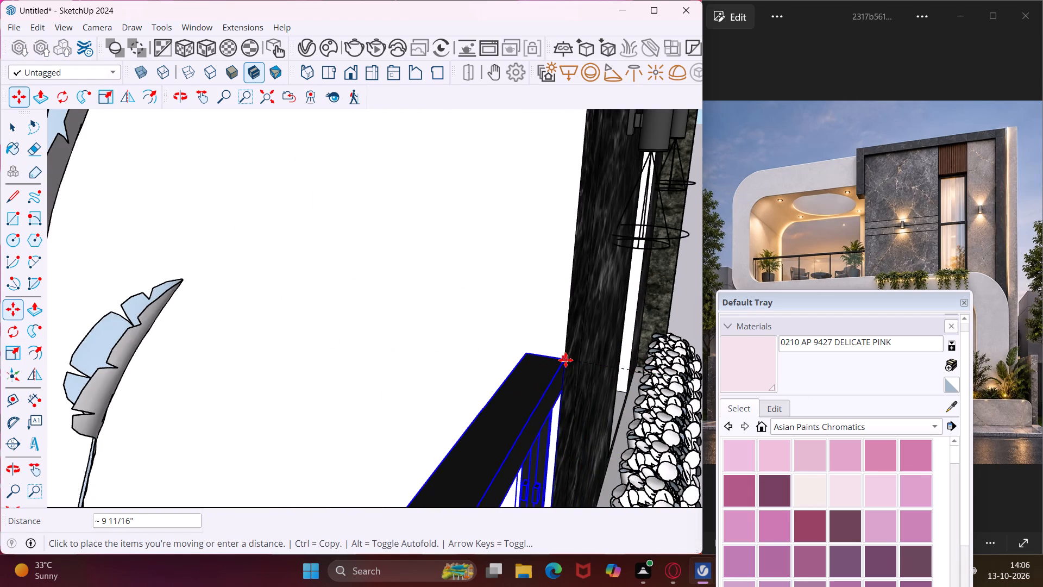
{"action": "left_click", "coordinate": [566, 360]}
{"action": "scroll", "coordinate": [516, 322], "scroll_direction": "down", "scroll_amount": 6}
{"action": "middle_click_drag", "start_coordinate": [530, 359], "coordinate": [404, 310]}
{"action": "scroll", "coordinate": [405, 267], "scroll_direction": "down", "scroll_amount": 2}
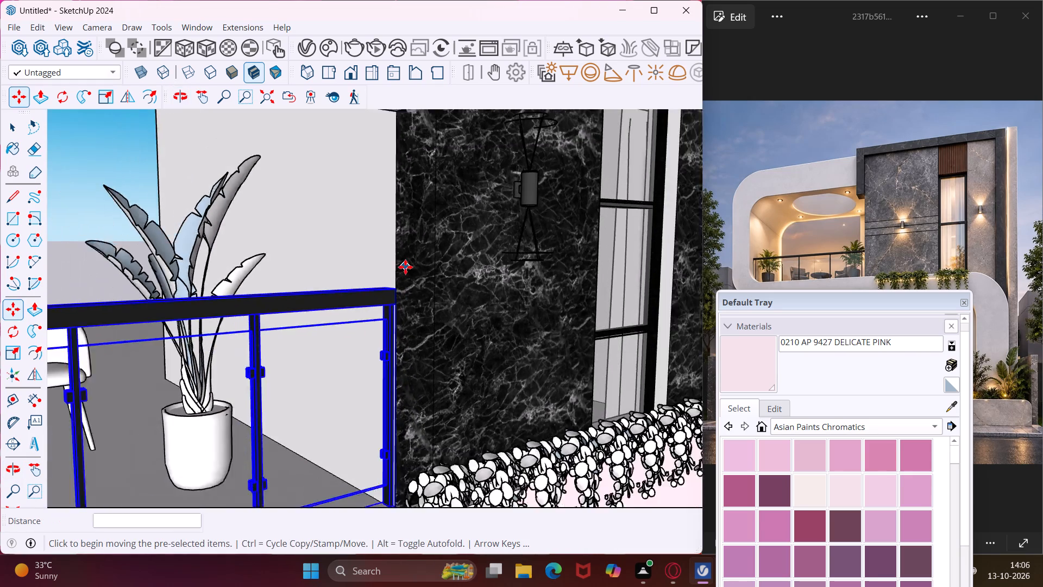
{"action": "scroll", "coordinate": [405, 267], "scroll_direction": "down", "scroll_amount": 17}
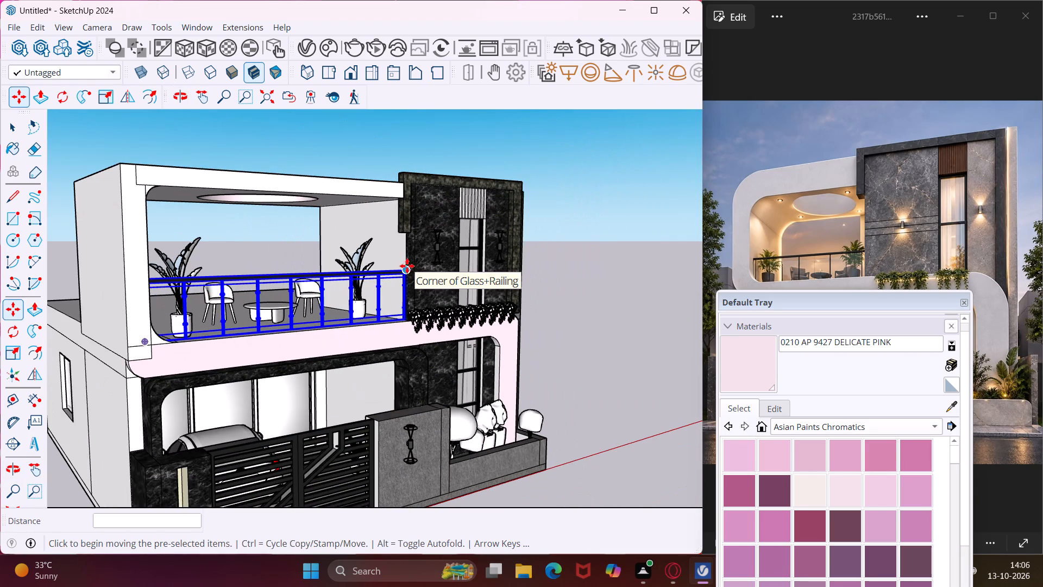
{"action": "key", "text": "Escape"}
{"action": "key", "text": "space"}
{"action": "middle_click_drag", "start_coordinate": [318, 260], "coordinate": [241, 261]}
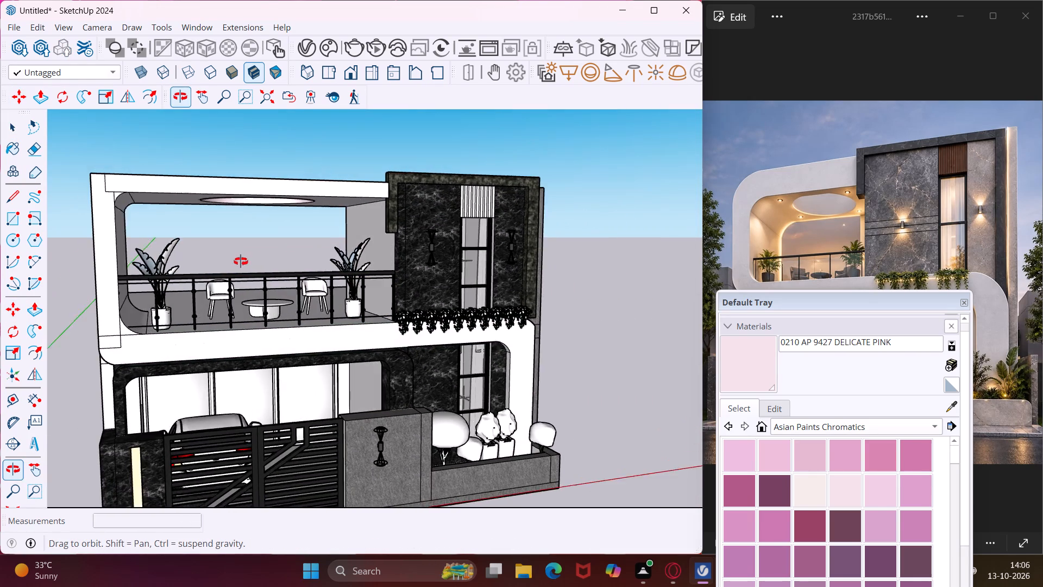
{"action": "middle_click_drag", "start_coordinate": [241, 261], "coordinate": [213, 263]}
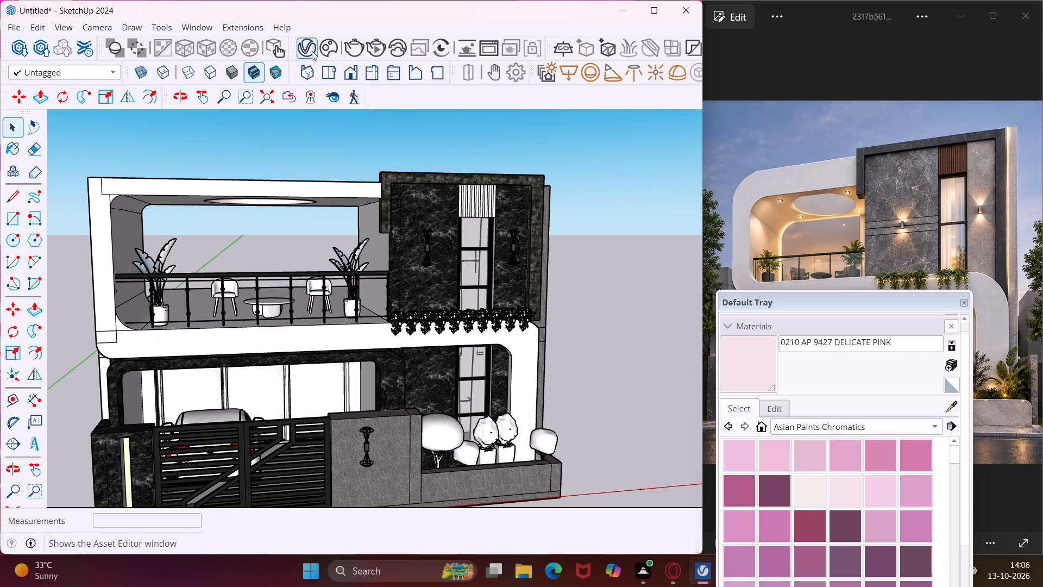
Show the downloaded ceiling lights among the 3D lighting models in the Chaos Cosmos library.
{"action": "left_click", "coordinate": [321, 50]}
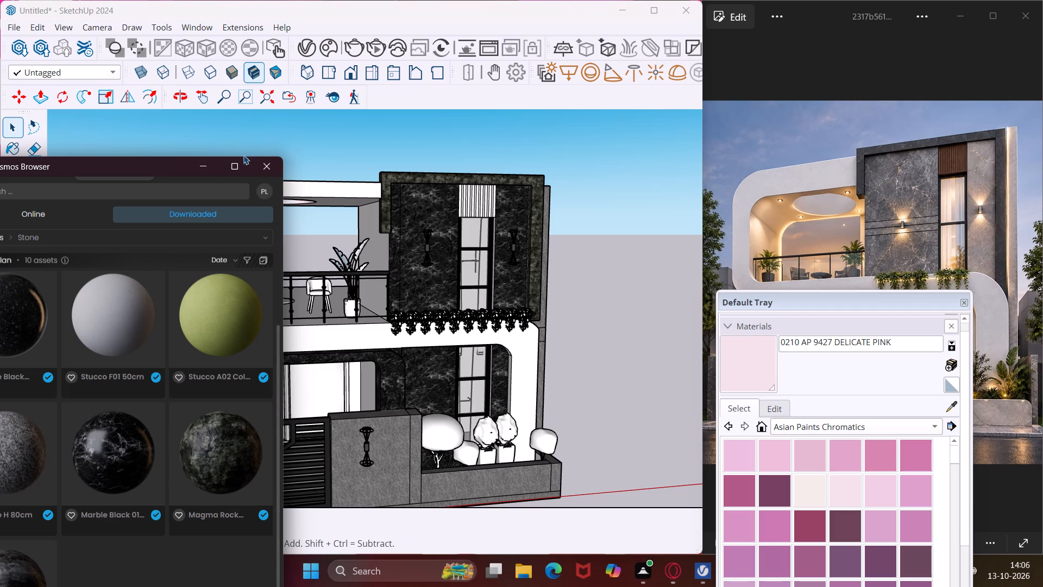
{"action": "left_click", "coordinate": [200, 233]}
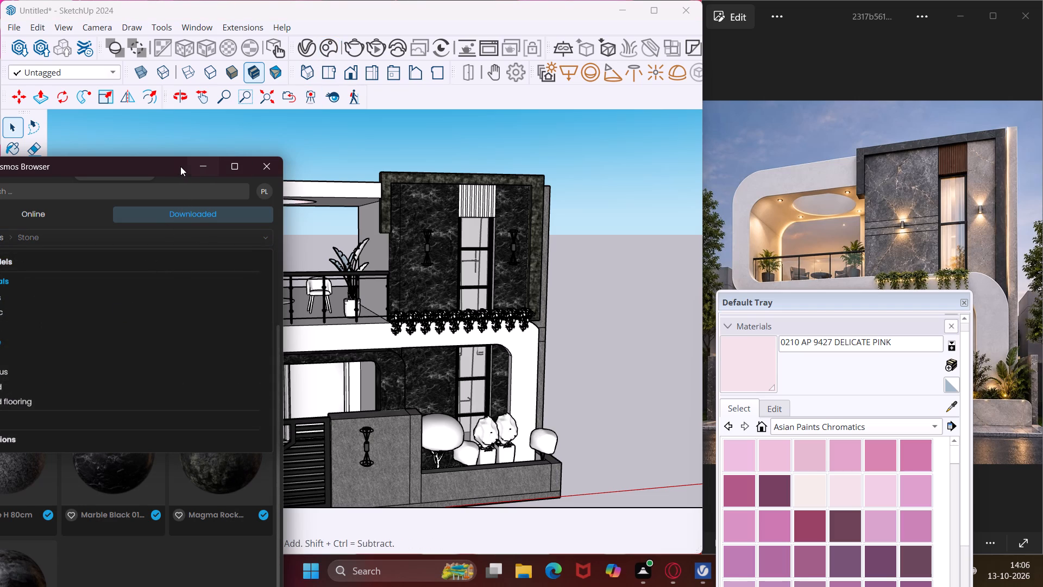
{"action": "left_click_drag", "start_coordinate": [180, 166], "coordinate": [277, 123]}
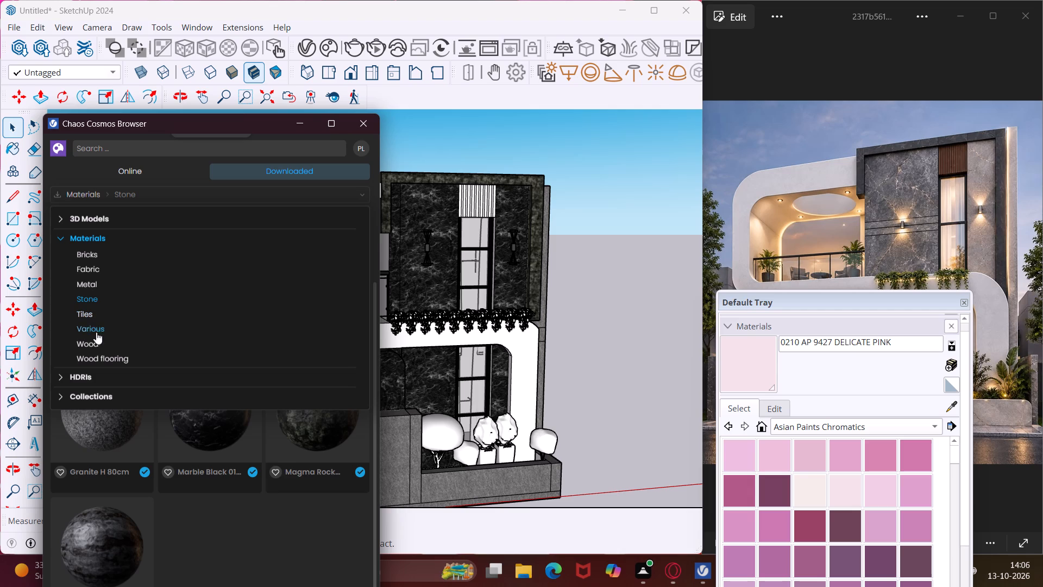
{"action": "left_click", "coordinate": [86, 237]}
{"action": "left_click", "coordinate": [180, 239]}
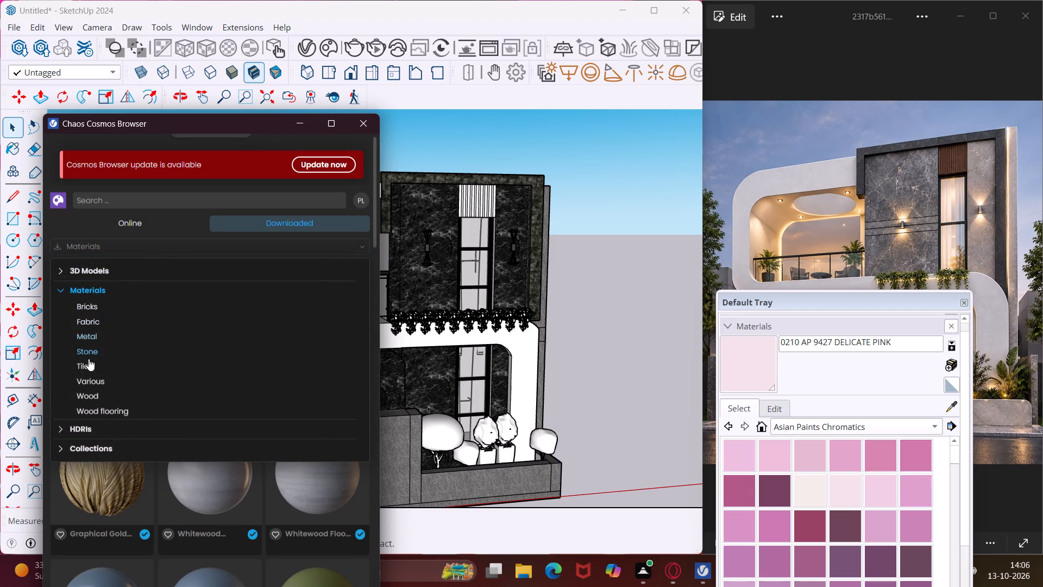
{"action": "left_click", "coordinate": [62, 274]}
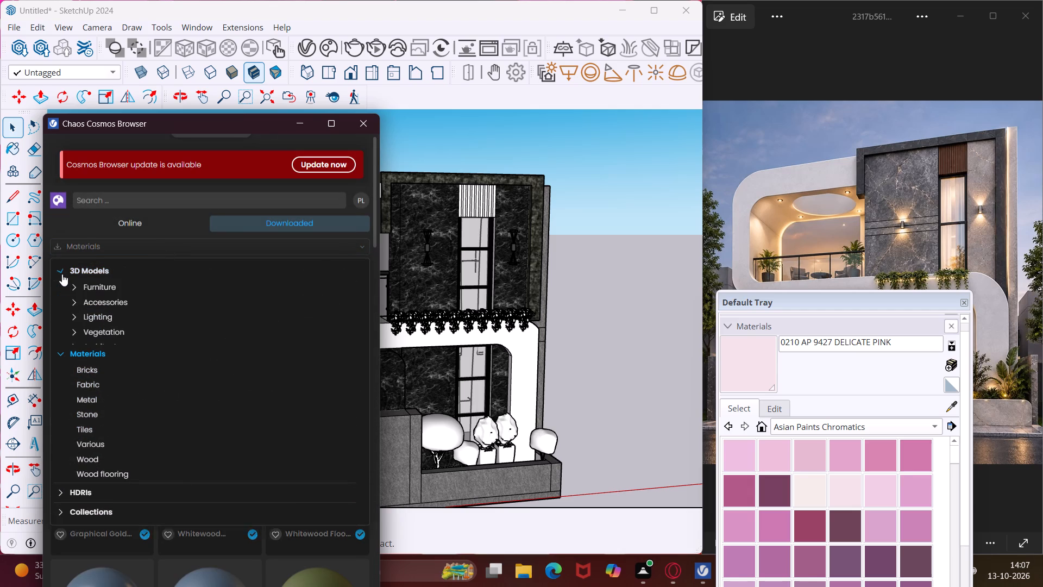
{"action": "left_click", "coordinate": [99, 313]}
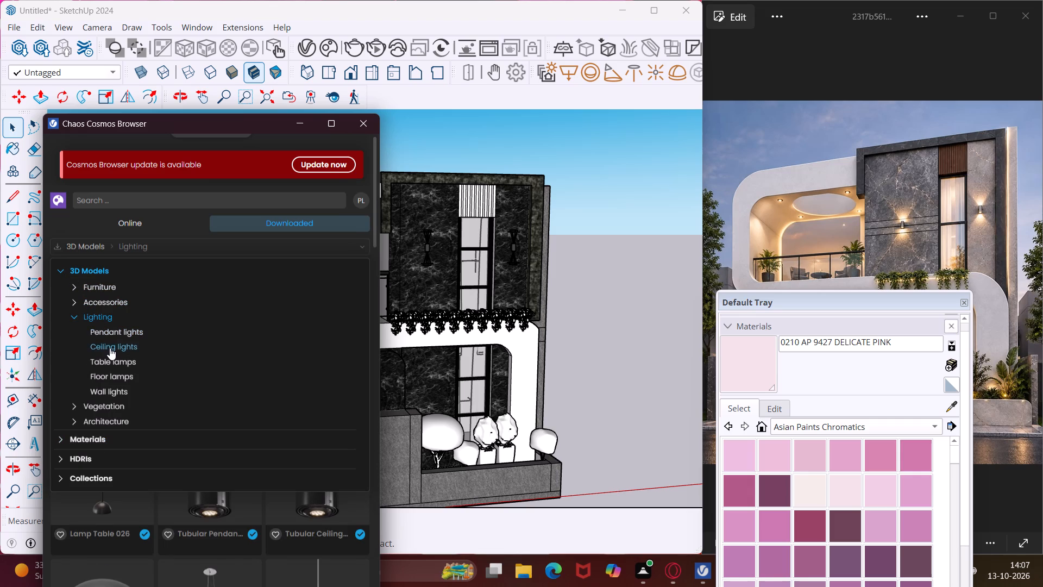
{"action": "left_click", "coordinate": [110, 348]}
{"action": "scroll", "coordinate": [158, 345], "scroll_direction": "down", "scroll_amount": 1}
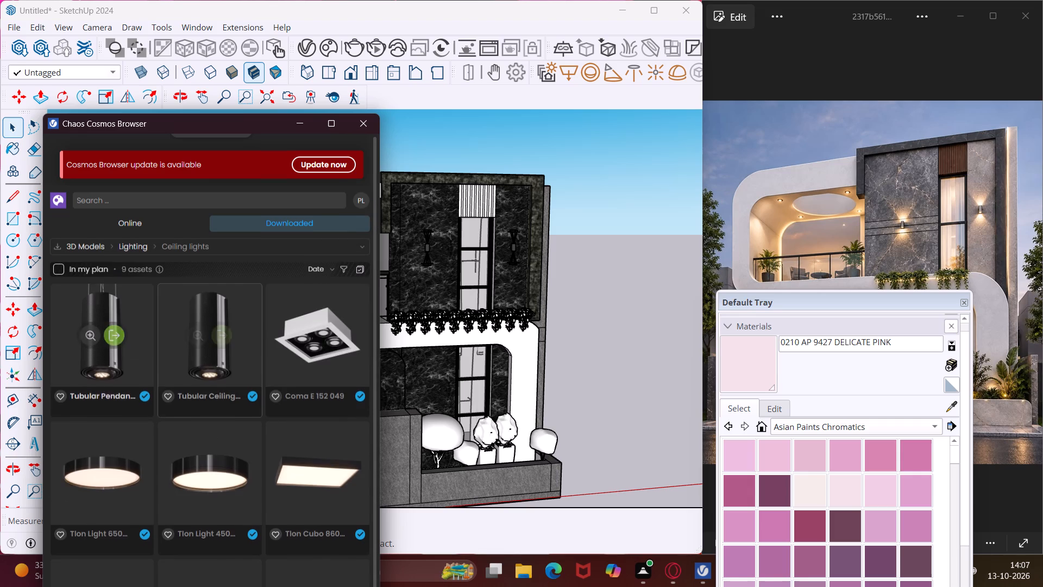
{"action": "scroll", "coordinate": [158, 345], "scroll_direction": "down", "scroll_amount": 1}
Load the Tlon Light 650 model and place one on the ground-floor porch ceiling near the dark stone column.
{"action": "left_click", "coordinate": [114, 409]}
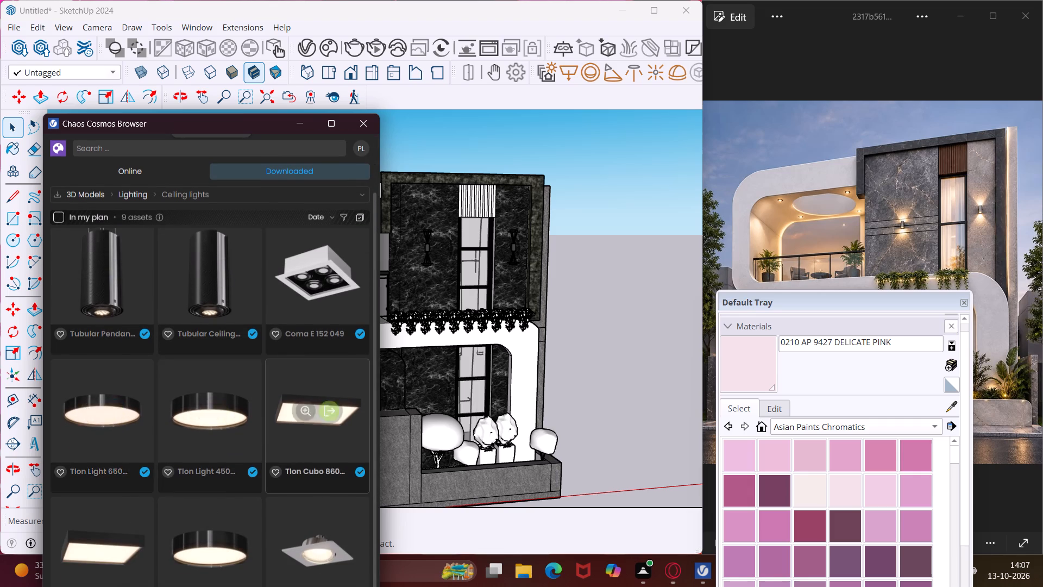
{"action": "middle_click_drag", "start_coordinate": [288, 374], "coordinate": [366, 265]}
{"action": "scroll", "coordinate": [324, 342], "scroll_direction": "up", "scroll_amount": 11}
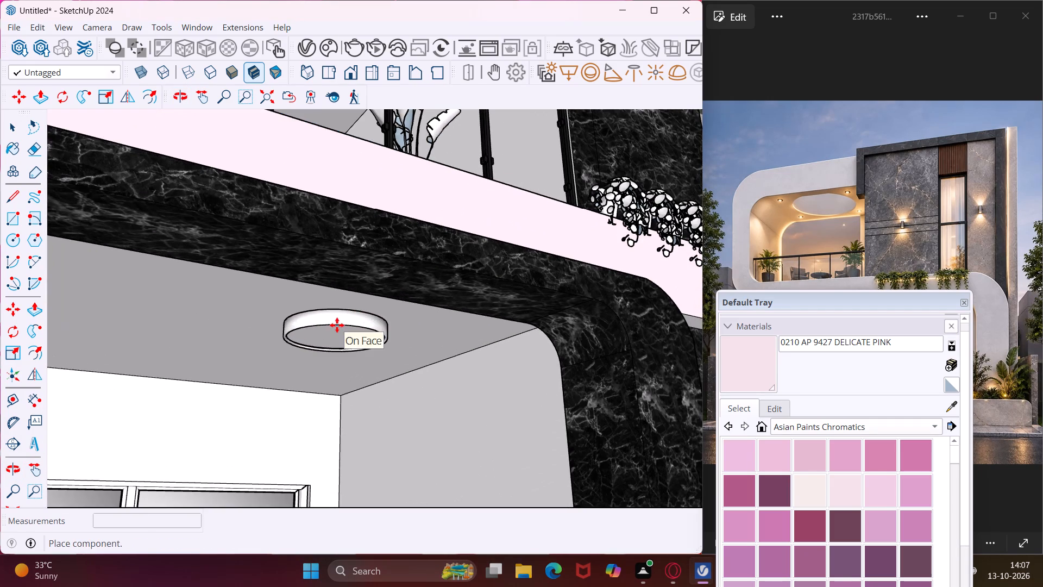
{"action": "middle_click_drag", "start_coordinate": [337, 325], "coordinate": [390, 302]}
{"action": "left_click", "coordinate": [391, 302]}
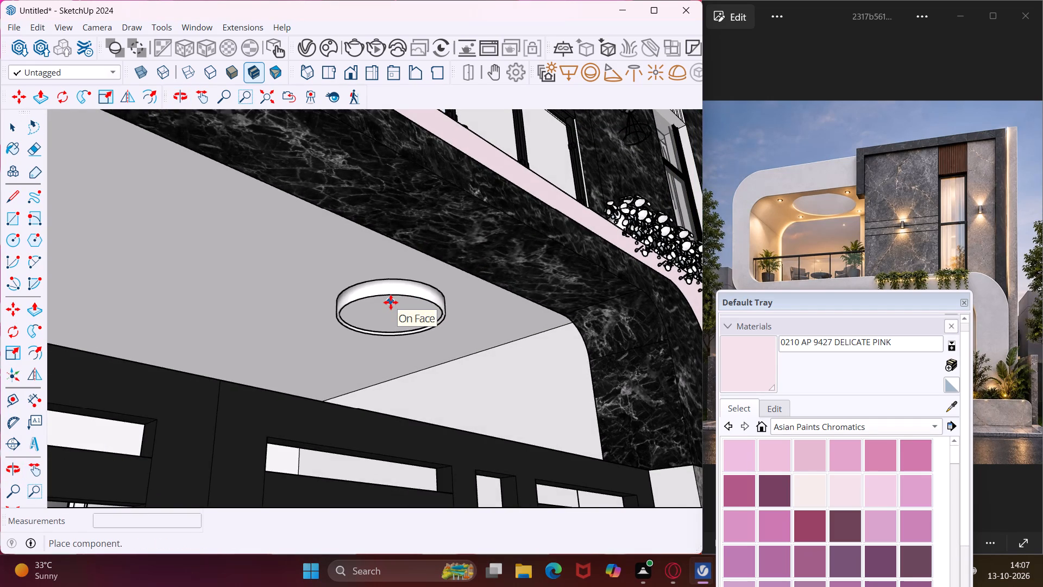
{"action": "key", "text": "Escape"}
Scale the ceiling light uniformly down to about 0.31.
{"action": "left_click", "coordinate": [386, 301]}
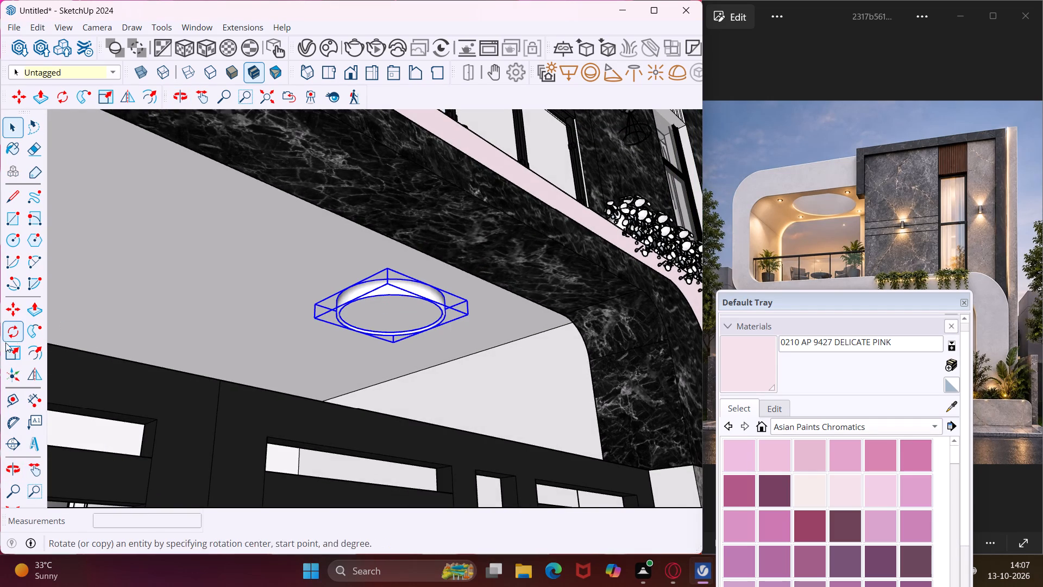
{"action": "left_click", "coordinate": [14, 347]}
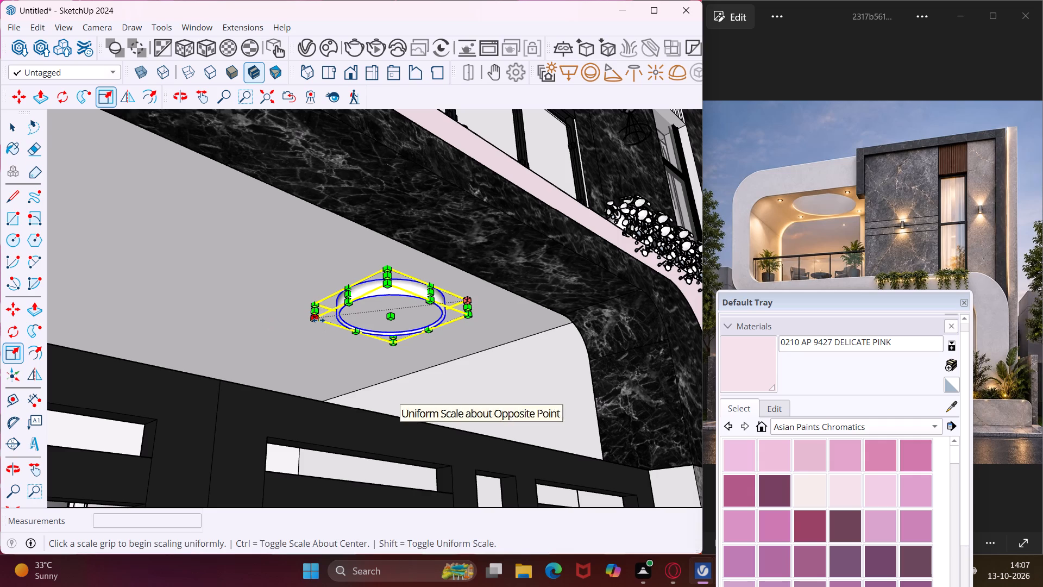
{"action": "left_click", "coordinate": [318, 320]}
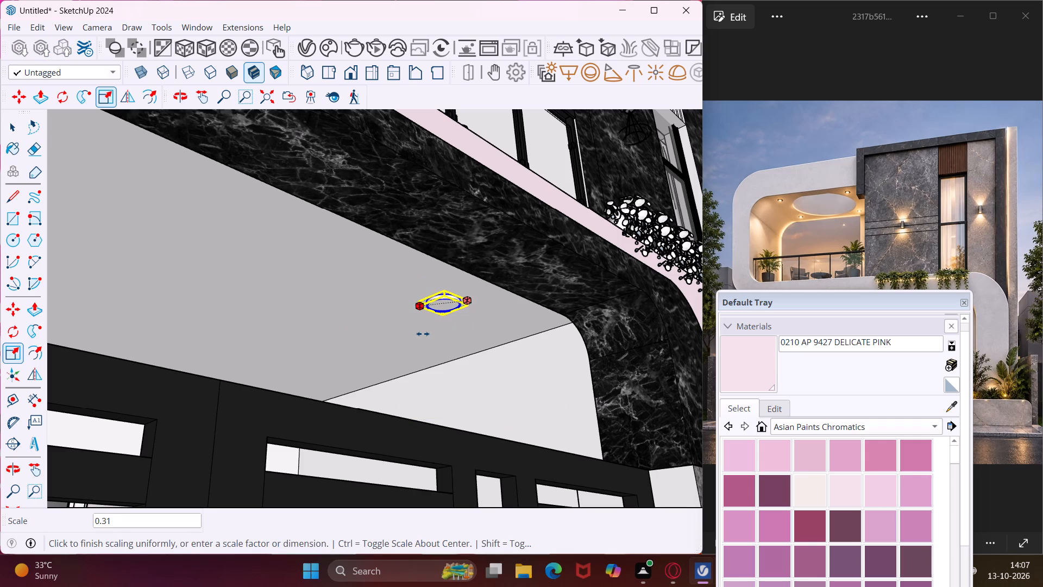
{"action": "left_click", "coordinate": [424, 334]}
Move the ceiling light up about 5/8" along the blue axis so it is partly recessed into the porch ceiling.
{"action": "middle_click_drag", "start_coordinate": [445, 308], "coordinate": [429, 308]}
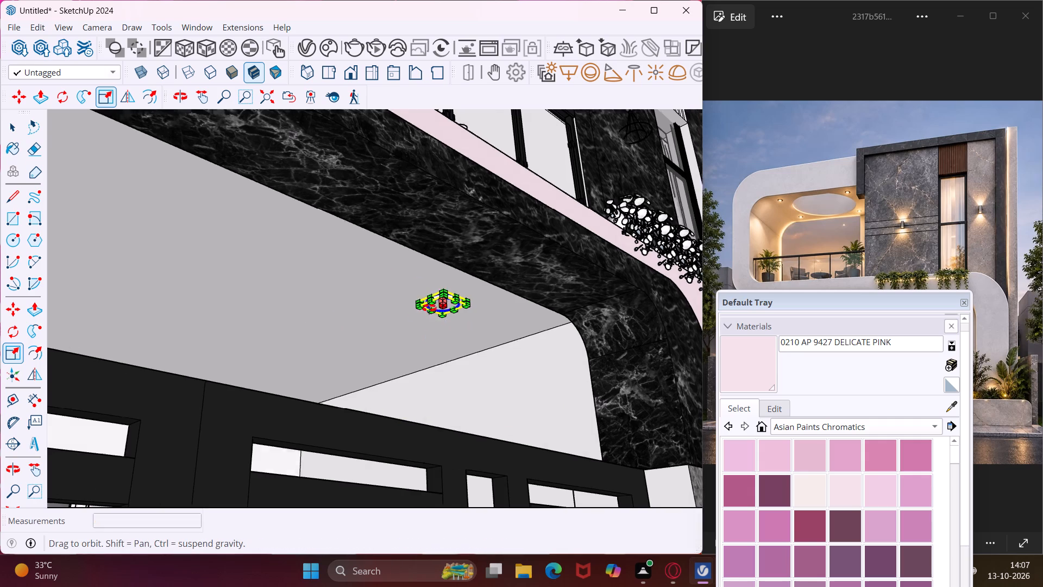
{"action": "middle_click_drag", "start_coordinate": [429, 308], "coordinate": [386, 319]}
{"action": "scroll", "coordinate": [386, 319], "scroll_direction": "up", "scroll_amount": 1}
{"action": "key", "text": "m"}
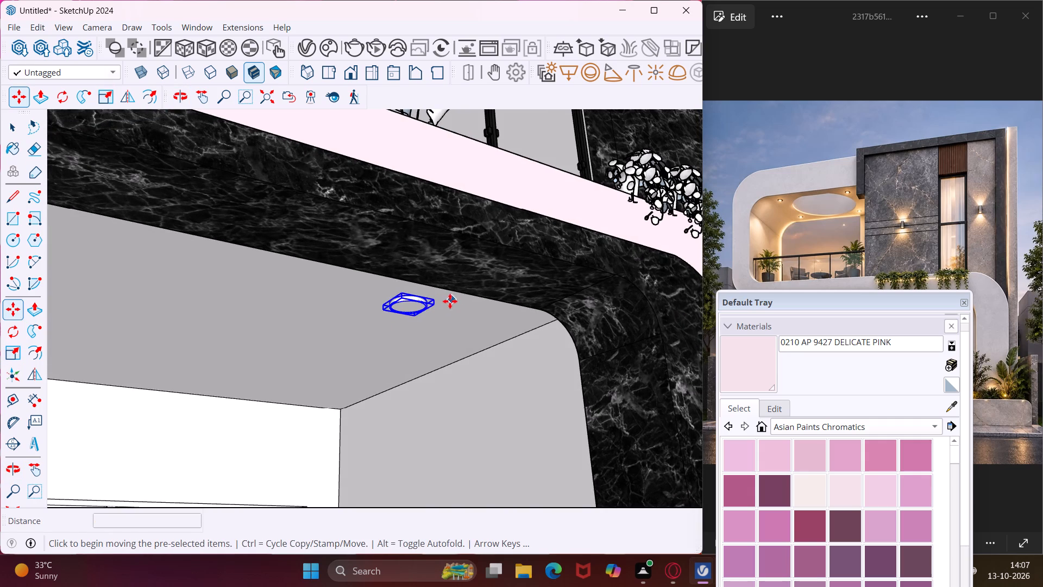
{"action": "scroll", "coordinate": [450, 301], "scroll_direction": "up", "scroll_amount": 7}
{"action": "scroll", "coordinate": [392, 288], "scroll_direction": "up", "scroll_amount": 4}
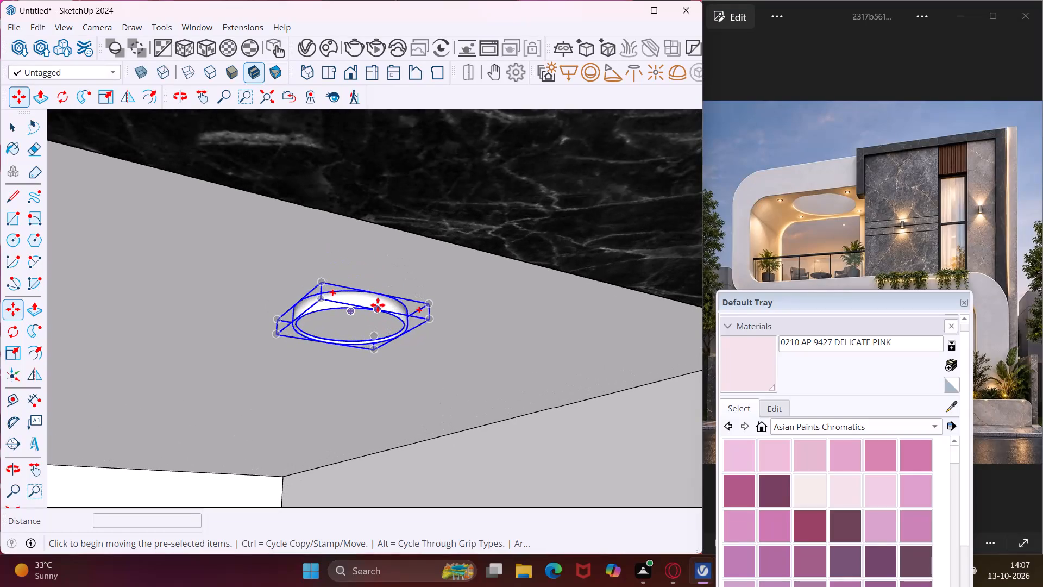
{"action": "left_click", "coordinate": [376, 301]}
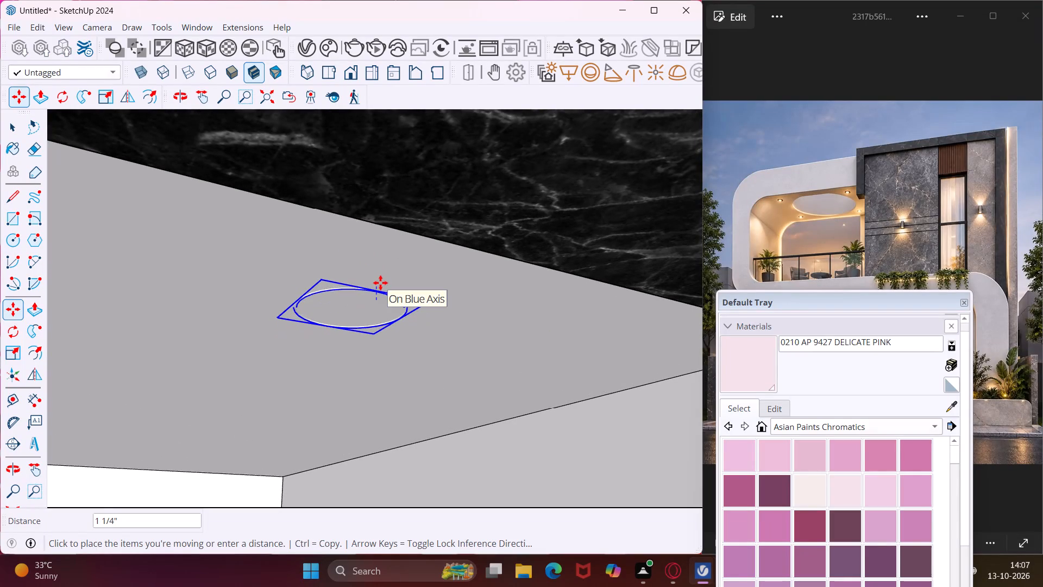
{"action": "left_click", "coordinate": [380, 287]}
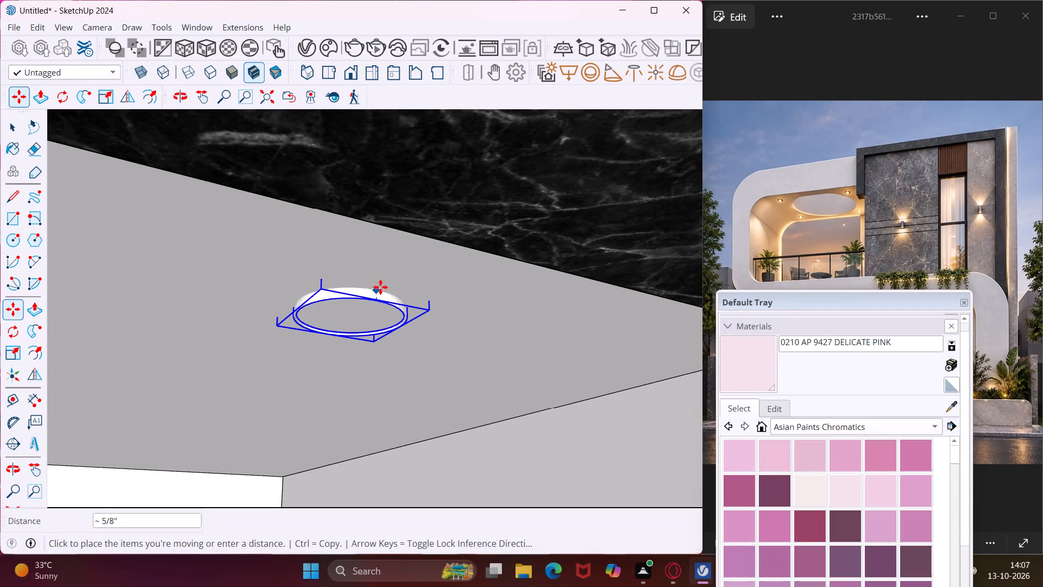
Copy the recessed light along the green axis towards the back of the porch, making 2 copies about 2' 3 3/8" apart.
{"action": "middle_click_drag", "start_coordinate": [372, 285], "coordinate": [388, 285]}
{"action": "scroll", "coordinate": [387, 284], "scroll_direction": "down", "scroll_amount": 3}
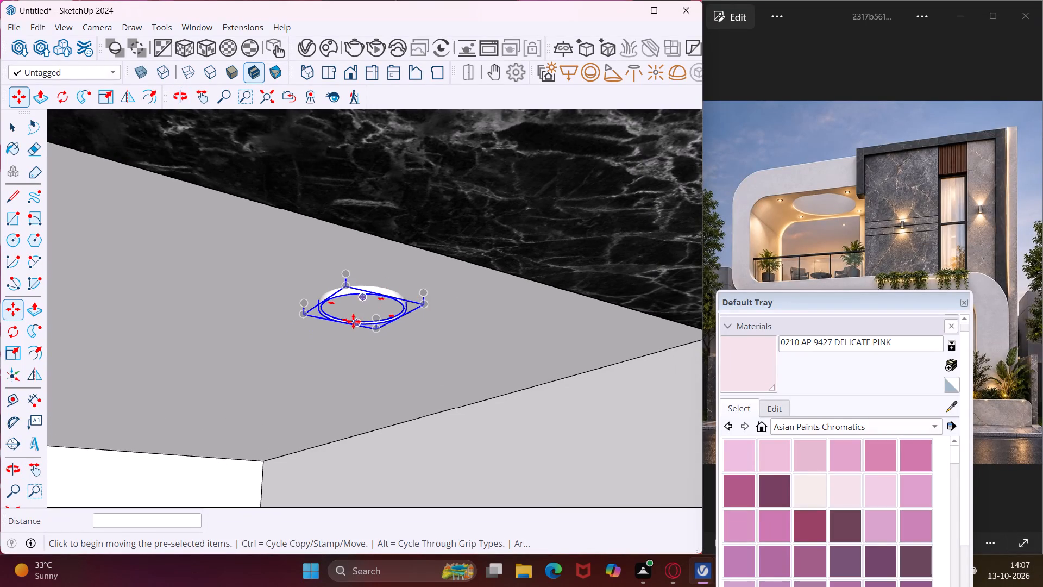
{"action": "key", "text": "m"}
{"action": "left_click", "coordinate": [296, 276]}
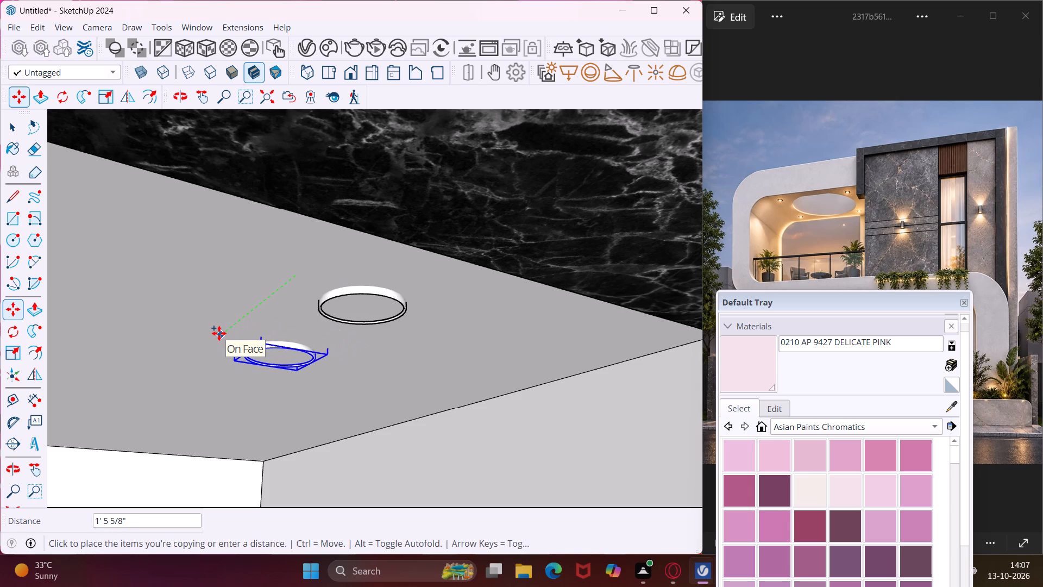
{"action": "left_click", "coordinate": [196, 362]}
{"action": "type", "text": "*2"}
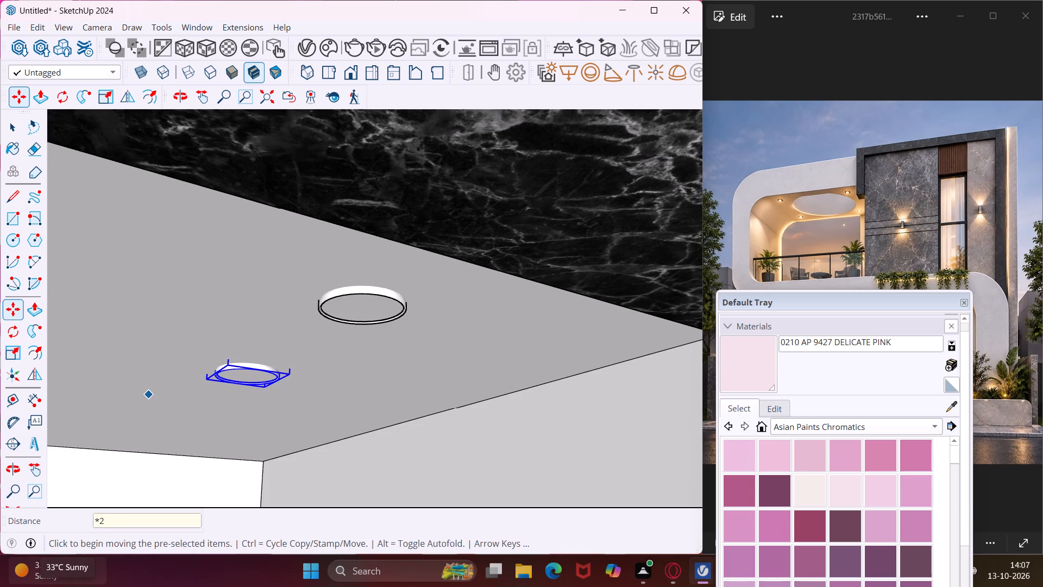
{"action": "key", "text": "Return"}
{"action": "scroll", "coordinate": [117, 567], "scroll_direction": "down", "scroll_amount": 4}
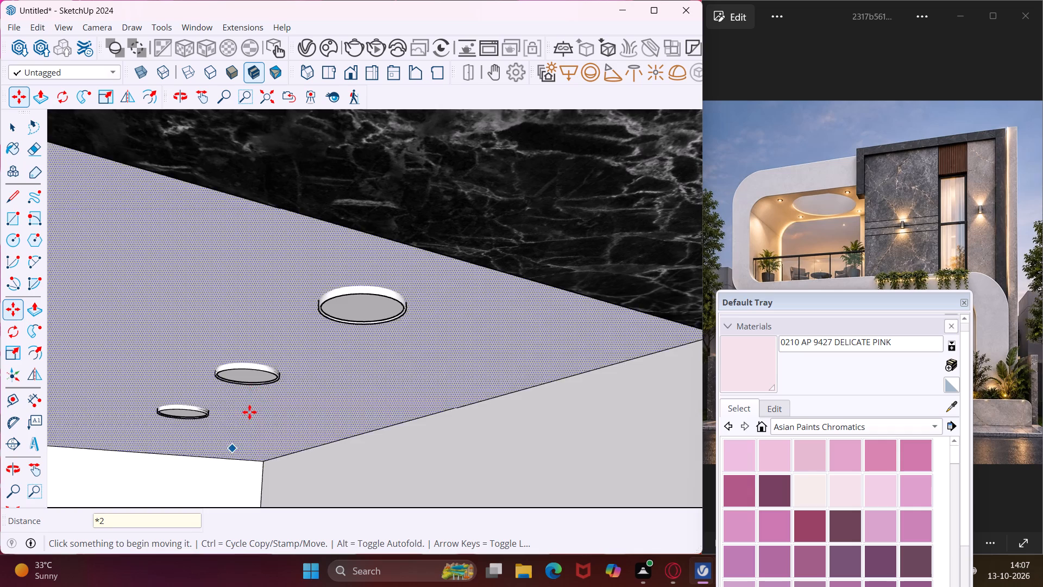
{"action": "scroll", "coordinate": [244, 366], "scroll_direction": "down", "scroll_amount": 18}
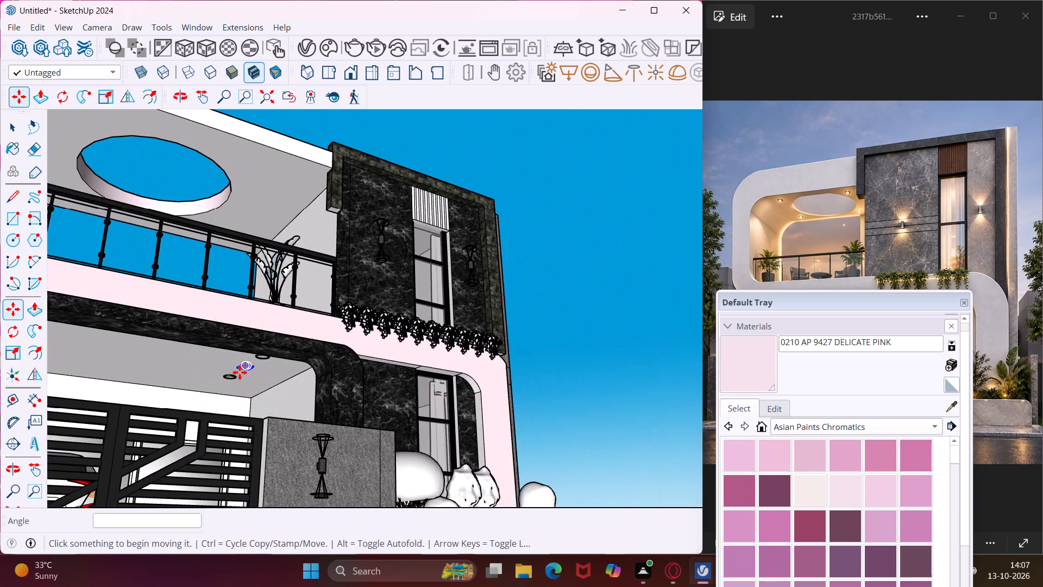
{"action": "scroll", "coordinate": [240, 372], "scroll_direction": "down", "scroll_amount": 2}
{"action": "key", "text": "Escape"}
{"action": "key", "text": "space"}
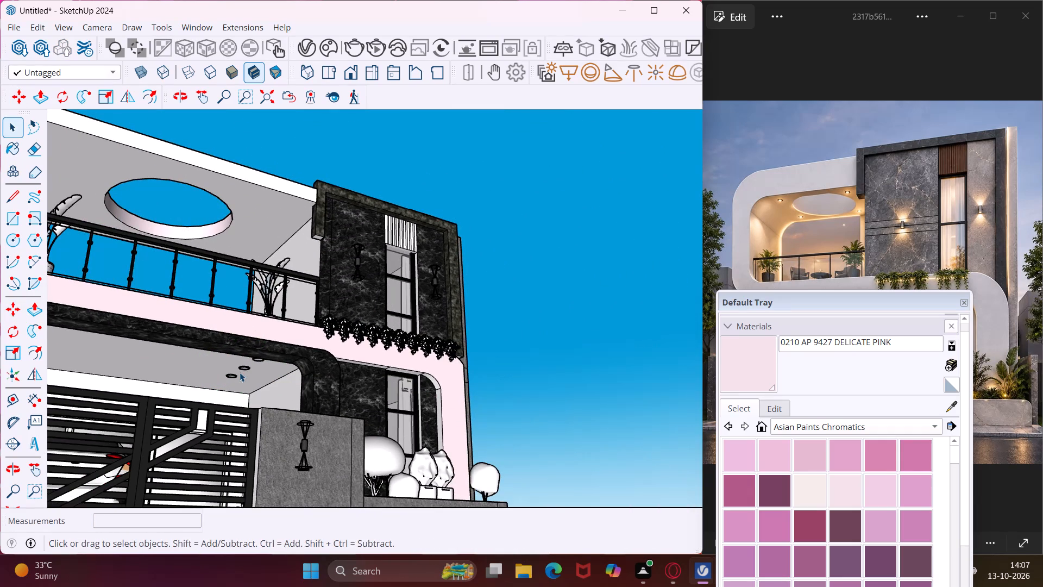
Copy the row of three porch ceiling lights along the red axis across the porch, making 2 copies about 4' 2 9/16" apart.
{"action": "scroll", "coordinate": [240, 372], "scroll_direction": "up", "scroll_amount": 6}
{"action": "left_click", "coordinate": [225, 379]}
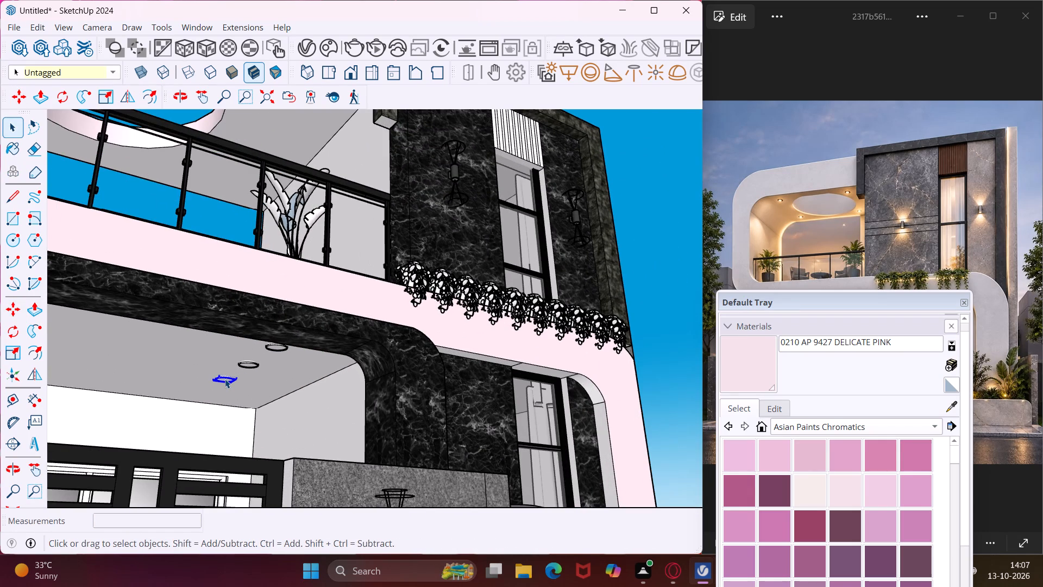
{"action": "left_click", "coordinate": [256, 364], "text": "ctrl"}
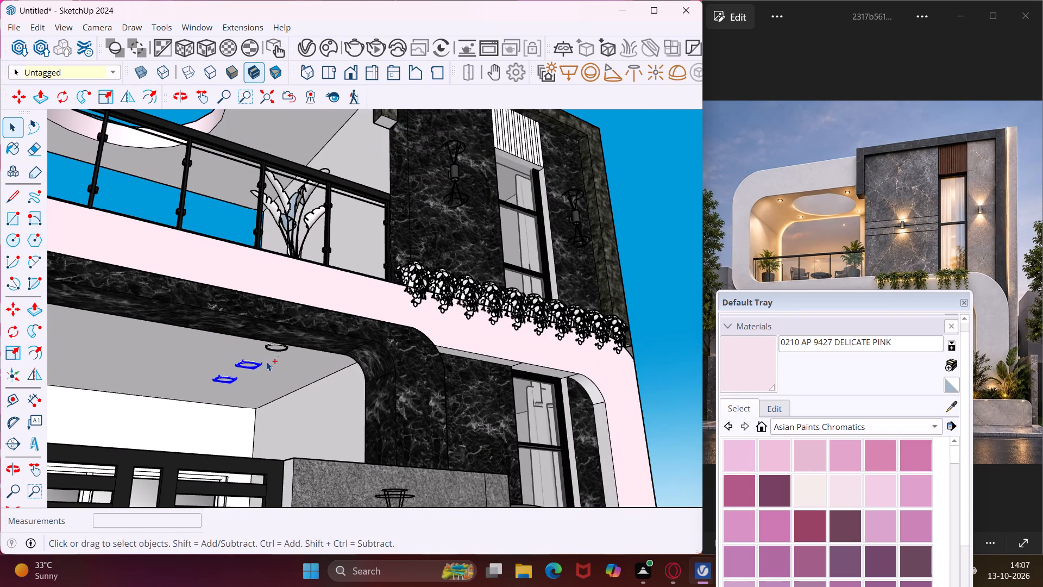
{"action": "left_click", "coordinate": [278, 348], "text": "ctrl"}
{"action": "key", "text": "m"}
{"action": "left_click", "coordinate": [297, 371]}
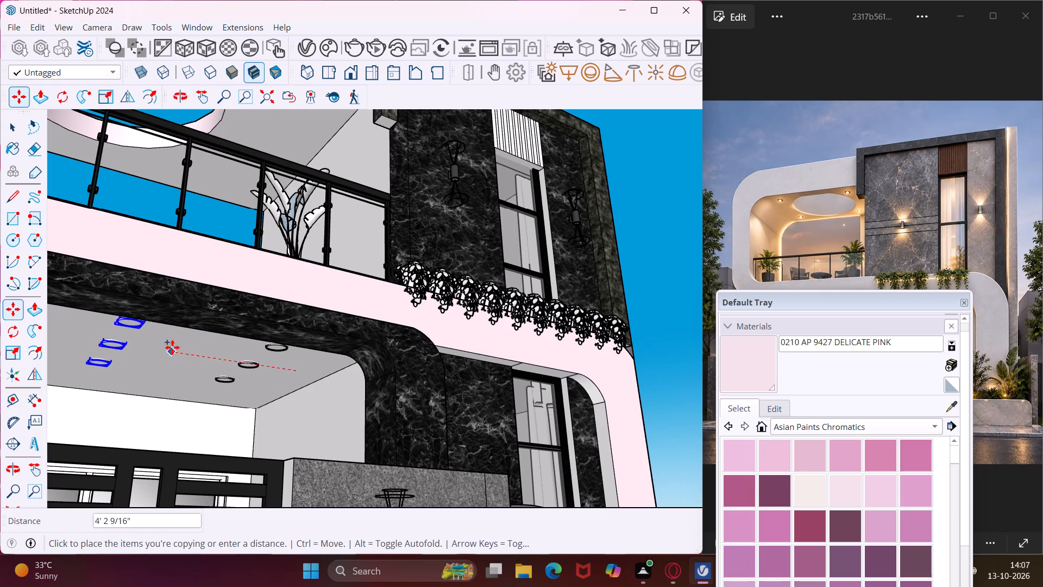
{"action": "left_click", "coordinate": [172, 347]}
{"action": "type", "text": "*2"}
{"action": "key", "text": "Return"}
{"action": "scroll", "coordinate": [166, 347], "scroll_direction": "up", "scroll_amount": 1}
{"action": "scroll", "coordinate": [245, 338], "scroll_direction": "down", "scroll_amount": 14}
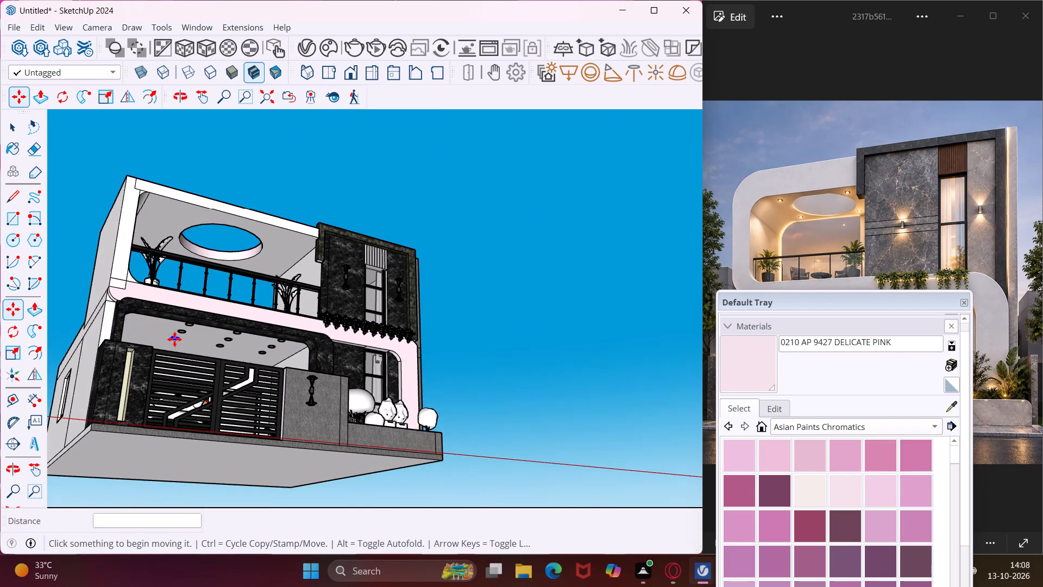
{"action": "scroll", "coordinate": [174, 339], "scroll_direction": "up", "scroll_amount": 10}
{"action": "key", "text": "Escape"}
{"action": "key", "text": "space"}
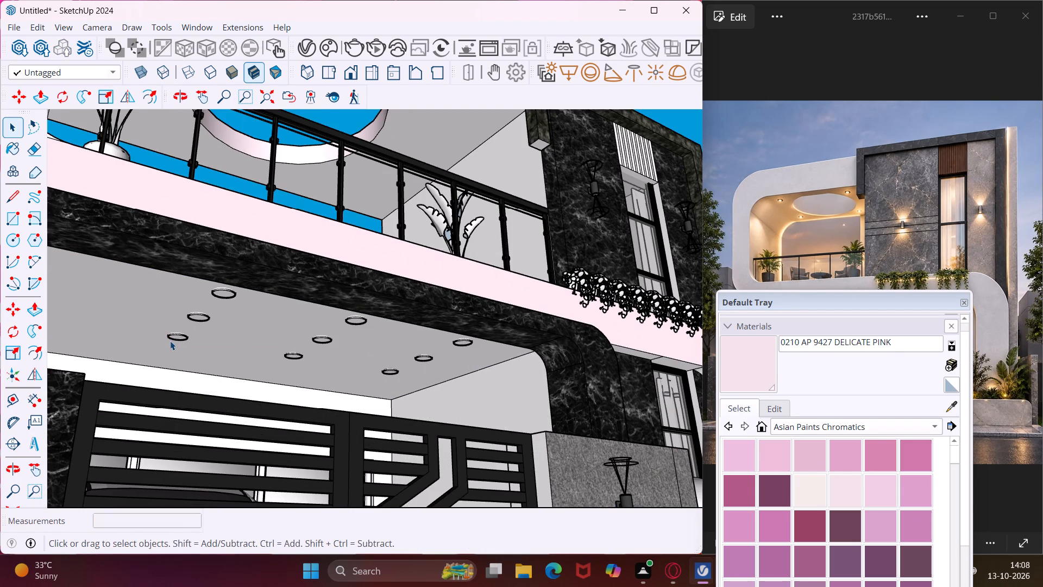
Copy the porch light row farthest from the dark stone column about 3' 3 1/4" along the red axis towards the porch's outer side.
{"action": "left_click", "coordinate": [177, 334]}
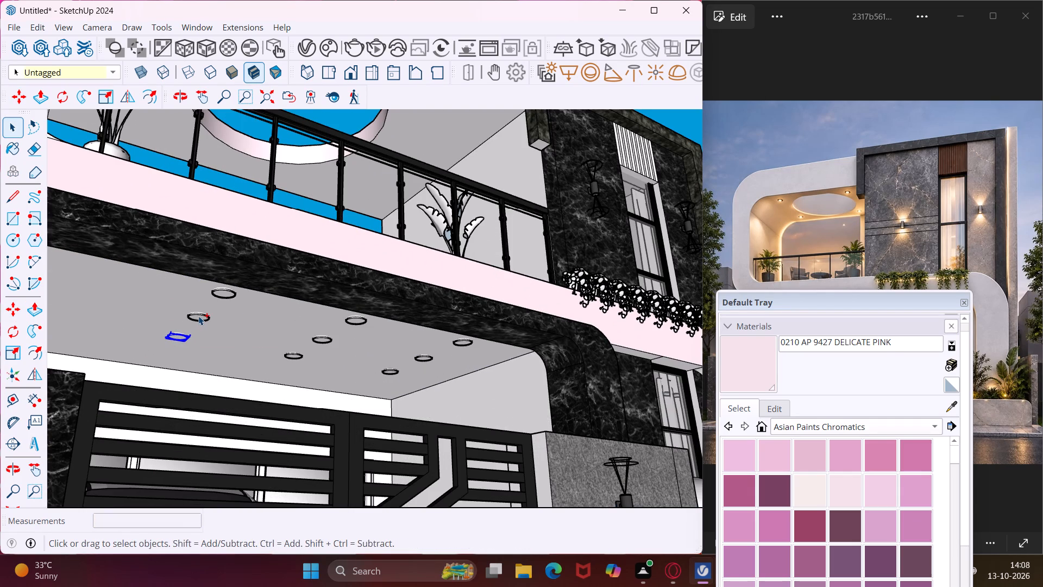
{"action": "left_click", "coordinate": [199, 315], "text": "ctrl"}
{"action": "left_click", "coordinate": [223, 296], "text": "ctrl"}
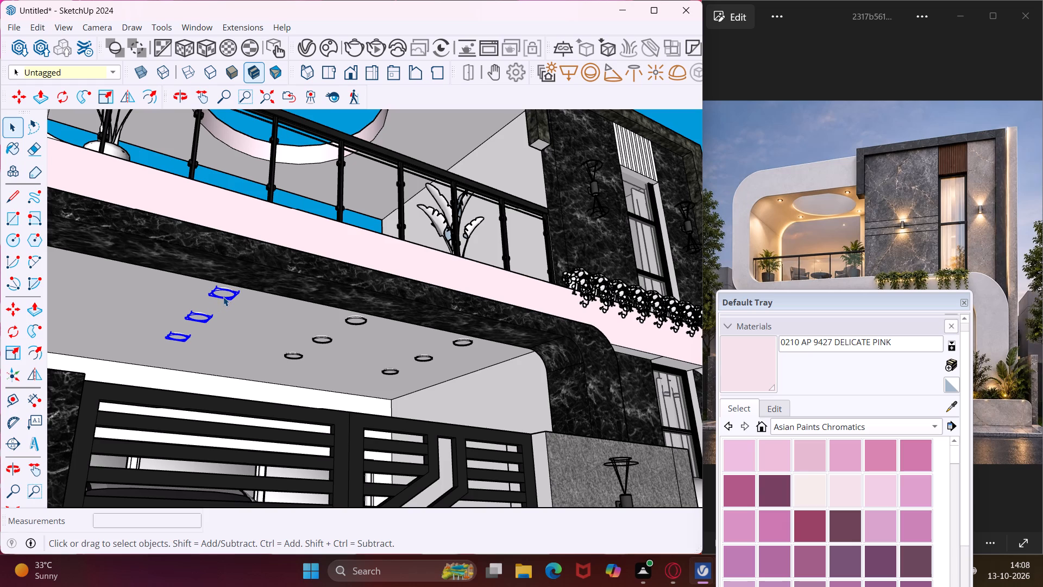
{"action": "key", "text": "m"}
{"action": "left_click", "coordinate": [239, 319]}
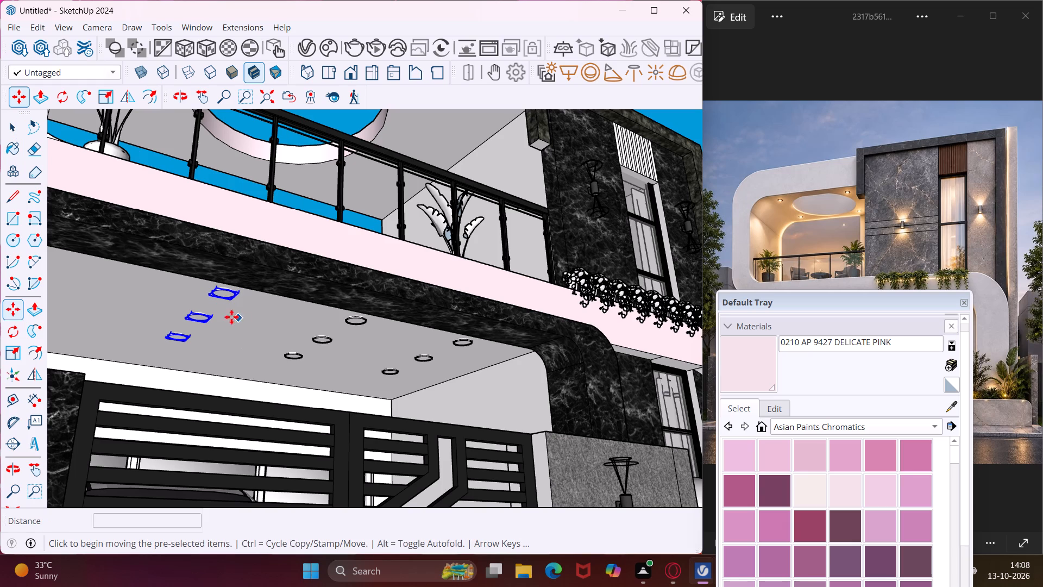
{"action": "scroll", "coordinate": [198, 307], "scroll_direction": "down", "scroll_amount": 6}
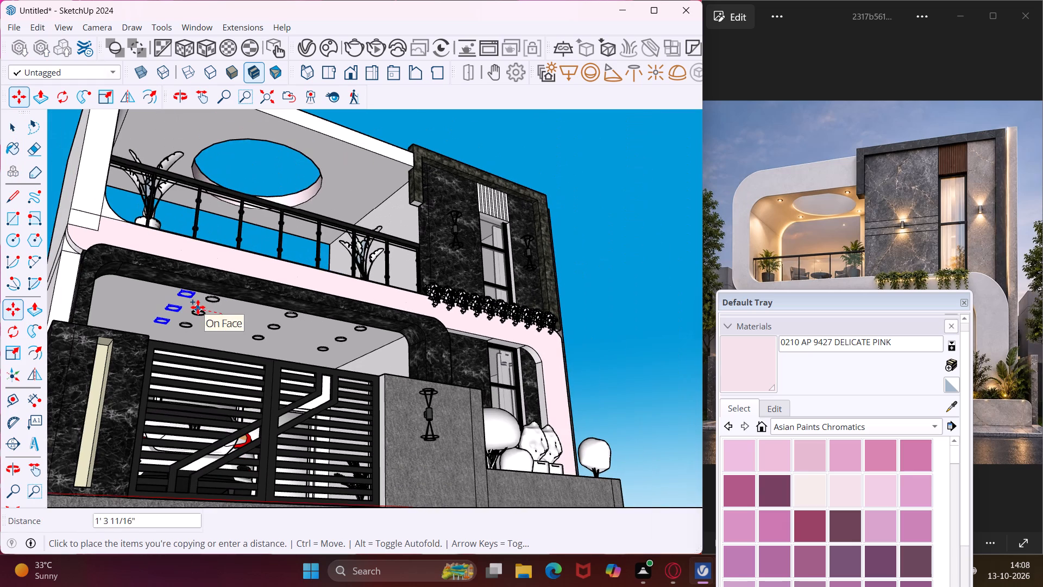
{"action": "left_click", "coordinate": [160, 297]}
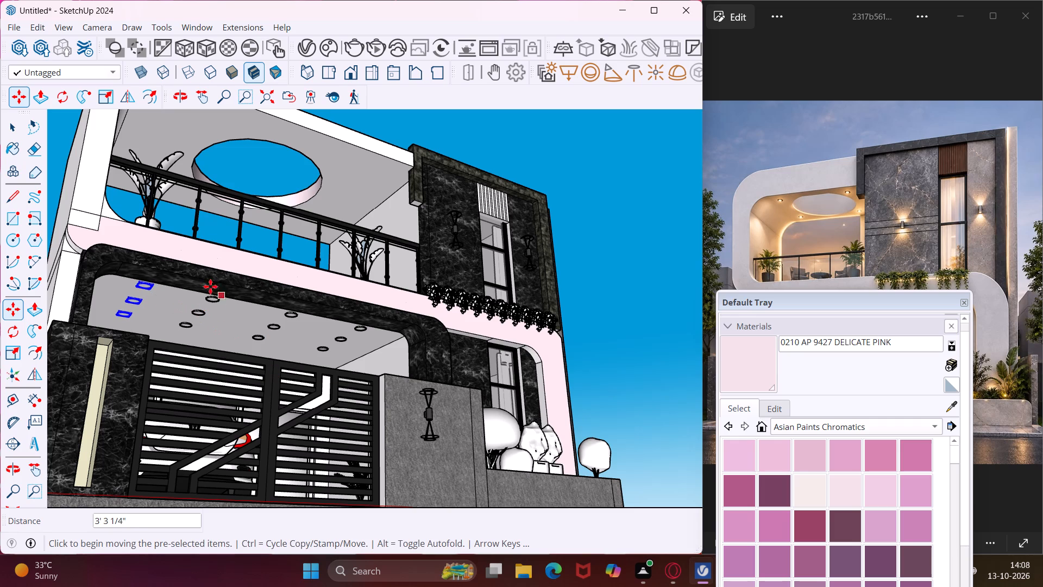
Copy the outermost row of three porch lights up onto the first-floor balcony ceiling, beside the circular opening.
{"action": "scroll", "coordinate": [142, 297], "scroll_direction": "up", "scroll_amount": 4}
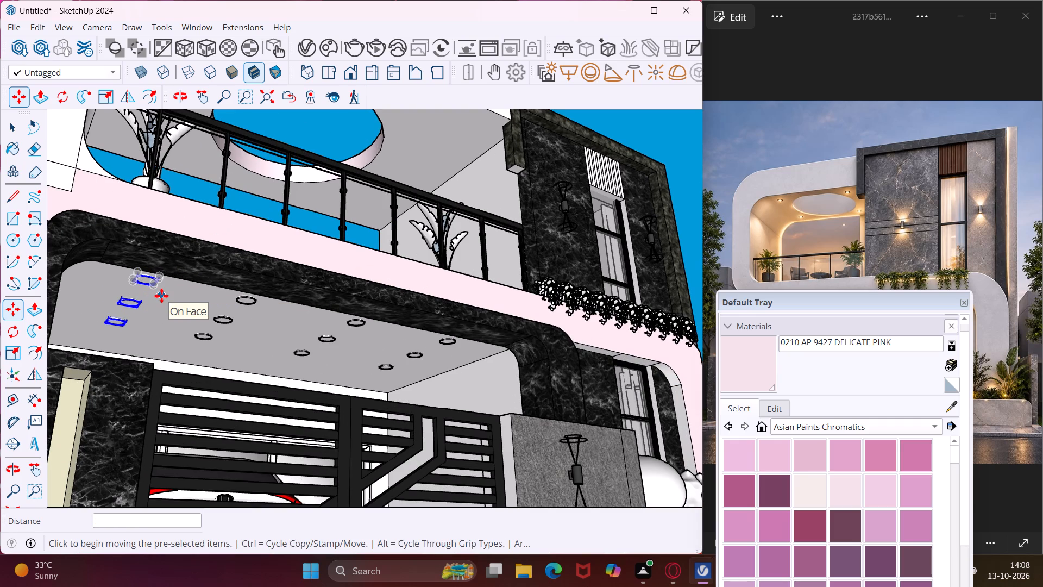
{"action": "left_click", "coordinate": [161, 296]}
{"action": "middle_click_drag", "start_coordinate": [166, 240], "coordinate": [121, 306]}
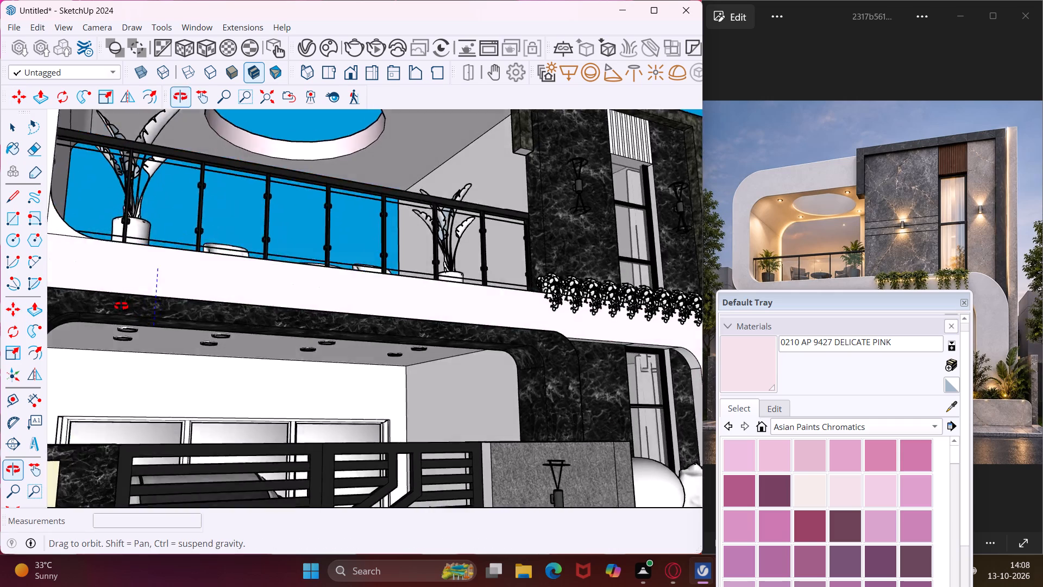
{"action": "middle_click_drag", "start_coordinate": [121, 306], "coordinate": [99, 360]}
{"action": "scroll", "coordinate": [105, 353], "scroll_direction": "down", "scroll_amount": 9}
{"action": "scroll", "coordinate": [125, 218], "scroll_direction": "up", "scroll_amount": 4}
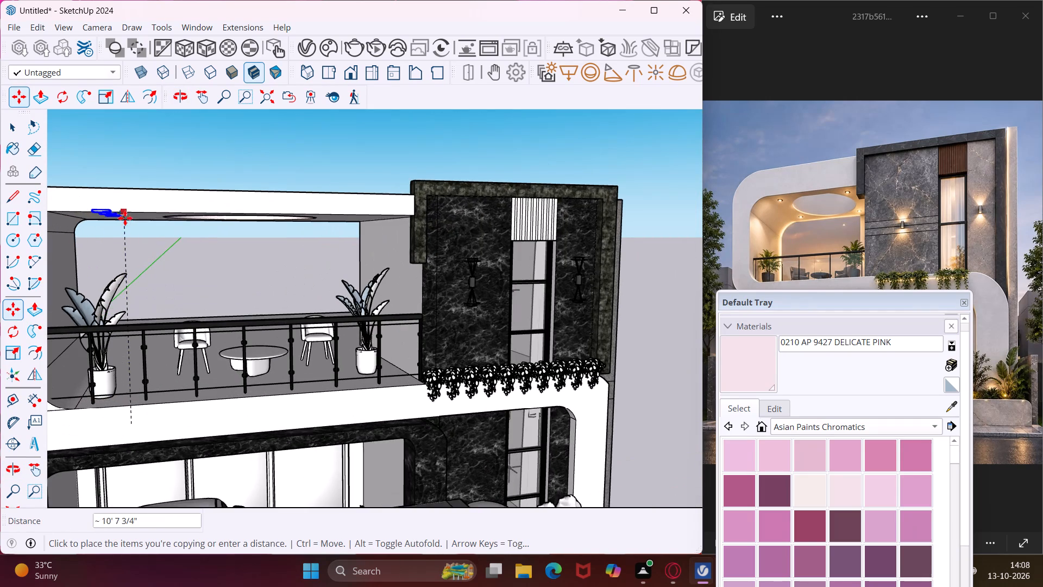
{"action": "middle_click_drag", "start_coordinate": [125, 218], "coordinate": [190, 128]}
{"action": "scroll", "coordinate": [171, 147], "scroll_direction": "up", "scroll_amount": 4}
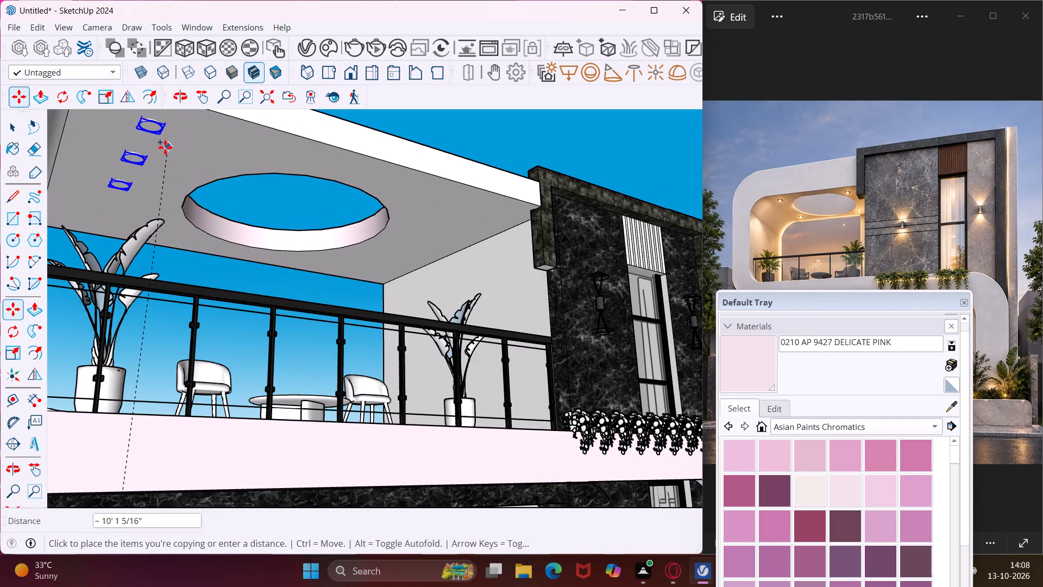
{"action": "left_click", "coordinate": [156, 151]}
Copy the balcony's row of three lights about 12' 4" along the red axis to the other side of the circular ceiling opening.
{"action": "left_click", "coordinate": [156, 151]}
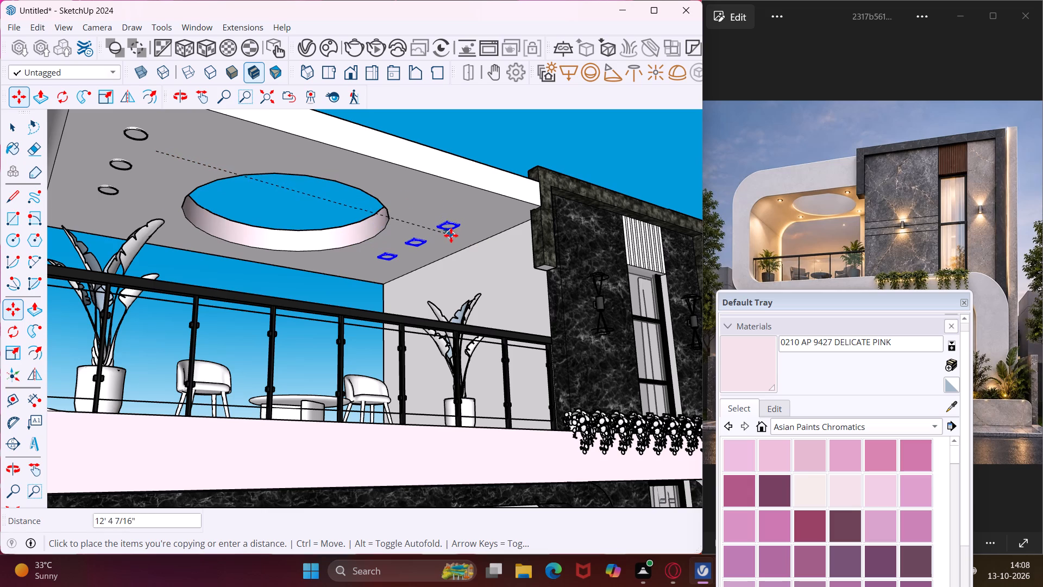
{"action": "middle_click_drag", "start_coordinate": [451, 235], "coordinate": [319, 208]}
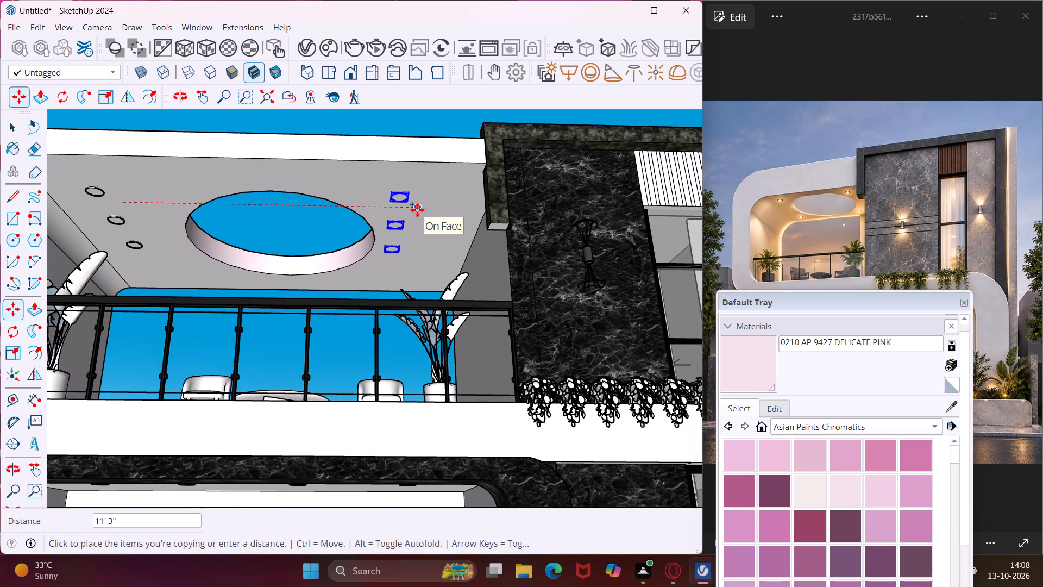
{"action": "left_click", "coordinate": [448, 214]}
{"action": "key", "text": "Escape"}
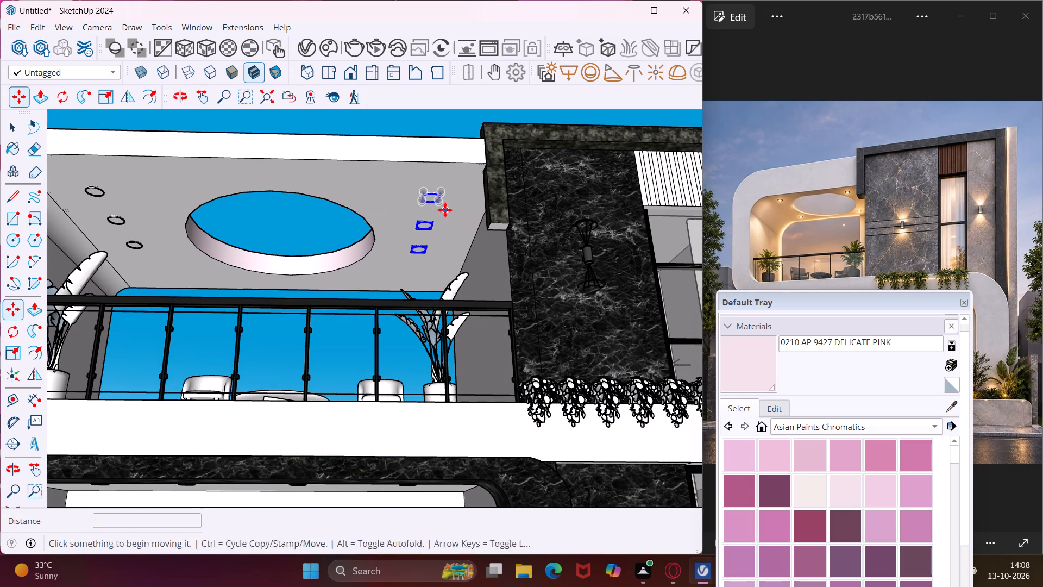
{"action": "key", "text": "space"}
Paint the balcony's outer frame, front fascia, inner side wall, curved upper corner and ceiling with 0210 AP 9427 DELICATE PINK.
{"action": "middle_click_drag", "start_coordinate": [368, 216], "coordinate": [356, 298]}
{"action": "scroll", "coordinate": [323, 268], "scroll_direction": "down", "scroll_amount": 4}
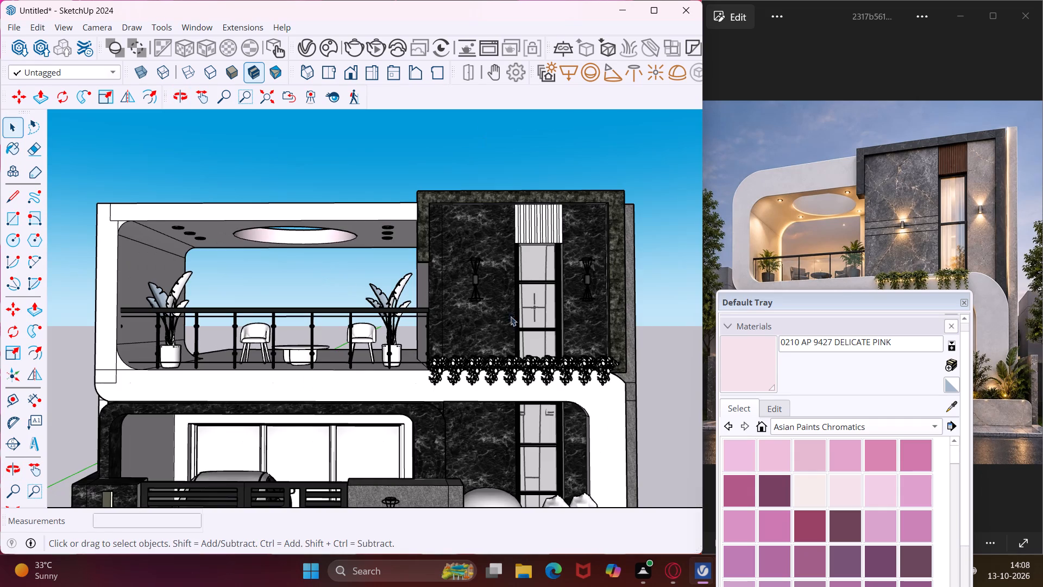
{"action": "left_click", "coordinate": [838, 485]}
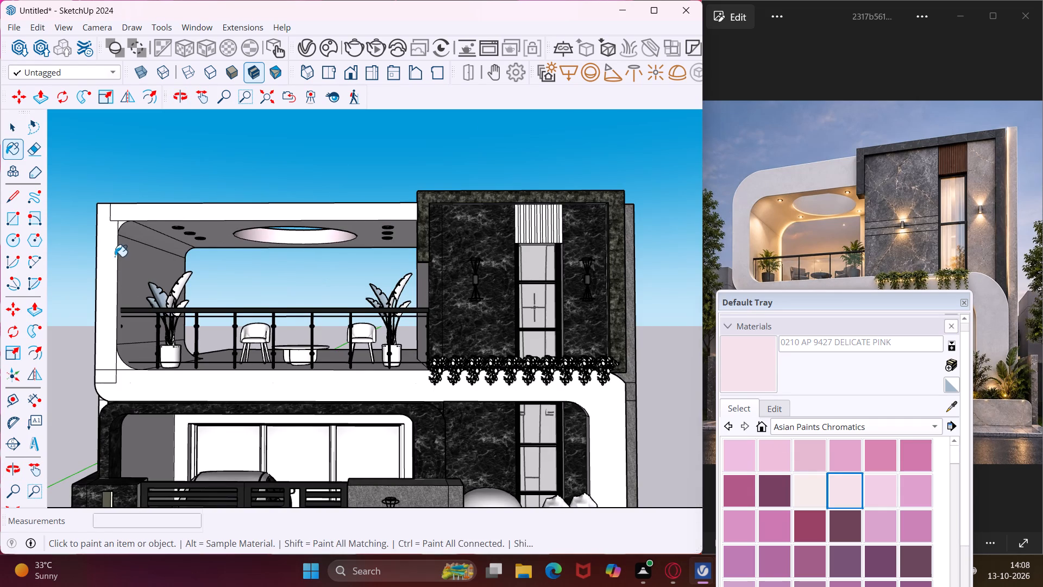
{"action": "scroll", "coordinate": [115, 256], "scroll_direction": "up", "scroll_amount": 8}
{"action": "left_click", "coordinate": [110, 247]}
{"action": "left_click", "coordinate": [136, 230]}
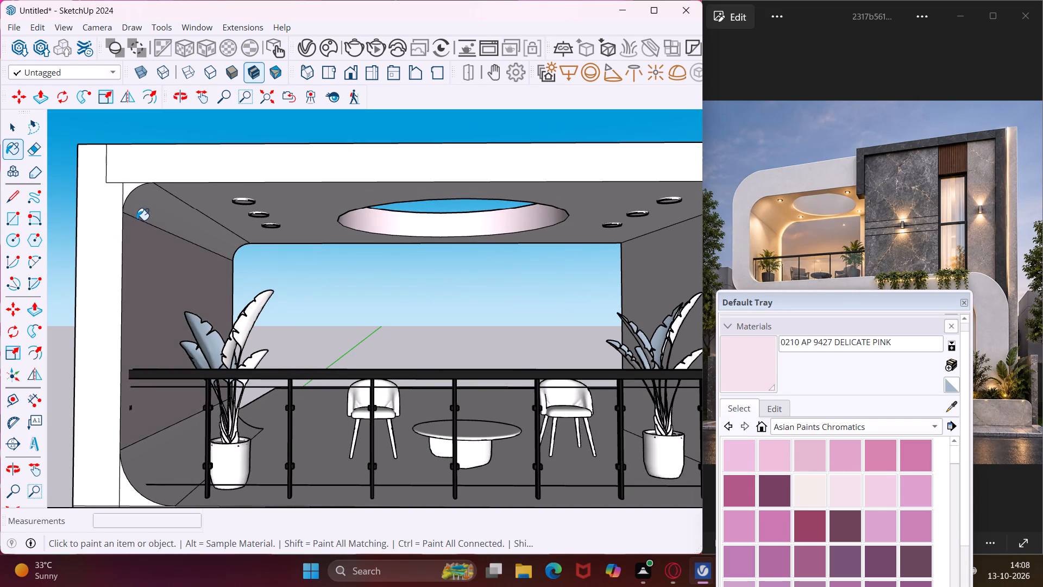
{"action": "scroll", "coordinate": [136, 218], "scroll_direction": "up", "scroll_amount": 4}
{"action": "left_click", "coordinate": [137, 203]}
{"action": "left_click", "coordinate": [125, 174]}
{"action": "left_click", "coordinate": [137, 155]}
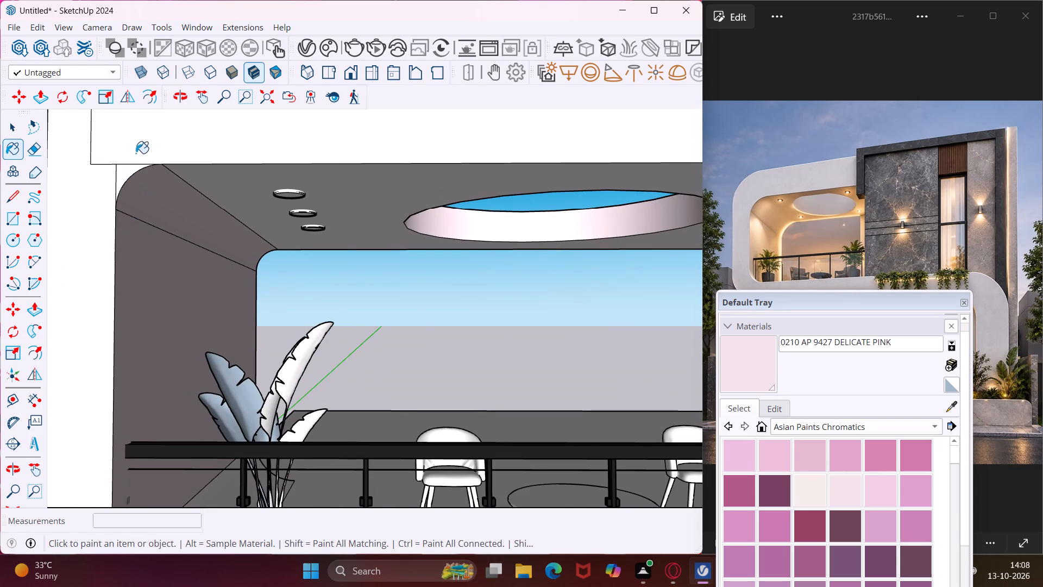
{"action": "scroll", "coordinate": [125, 158], "scroll_direction": "down", "scroll_amount": 2}
{"action": "left_click", "coordinate": [314, 190]}
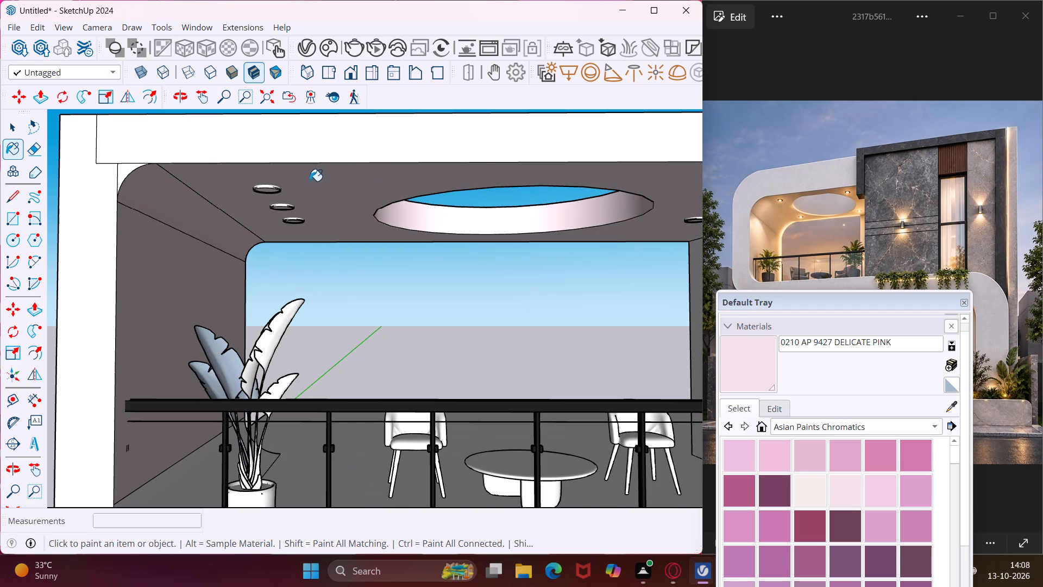
Paint the area below the balcony frame's rounded corner and the porch's side wall, back wall and ceiling in DELICATE PINK.
{"action": "scroll", "coordinate": [344, 168], "scroll_direction": "down", "scroll_amount": 5}
{"action": "scroll", "coordinate": [294, 178], "scroll_direction": "down", "scroll_amount": 5}
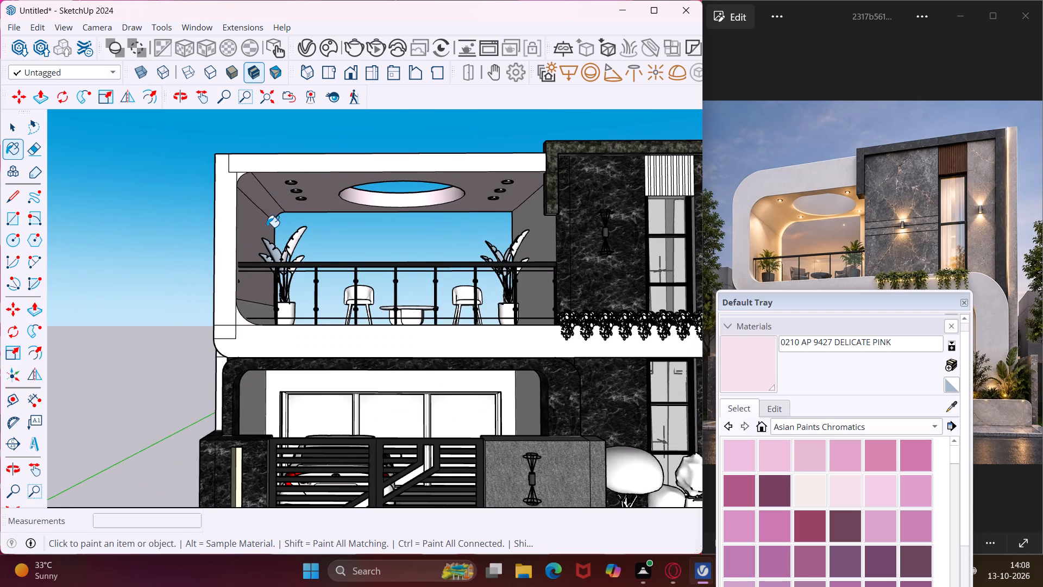
{"action": "scroll", "coordinate": [227, 372], "scroll_direction": "up", "scroll_amount": 8}
{"action": "left_click", "coordinate": [211, 348]}
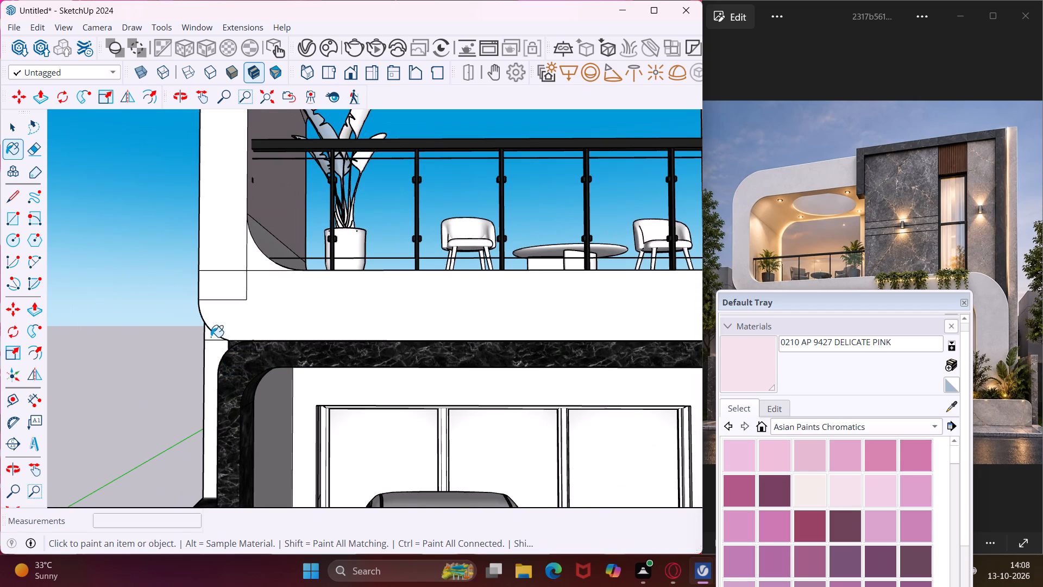
{"action": "scroll", "coordinate": [211, 336], "scroll_direction": "up", "scroll_amount": 4}
{"action": "left_click", "coordinate": [211, 336]}
{"action": "middle_click_drag", "start_coordinate": [291, 435], "coordinate": [254, 418]}
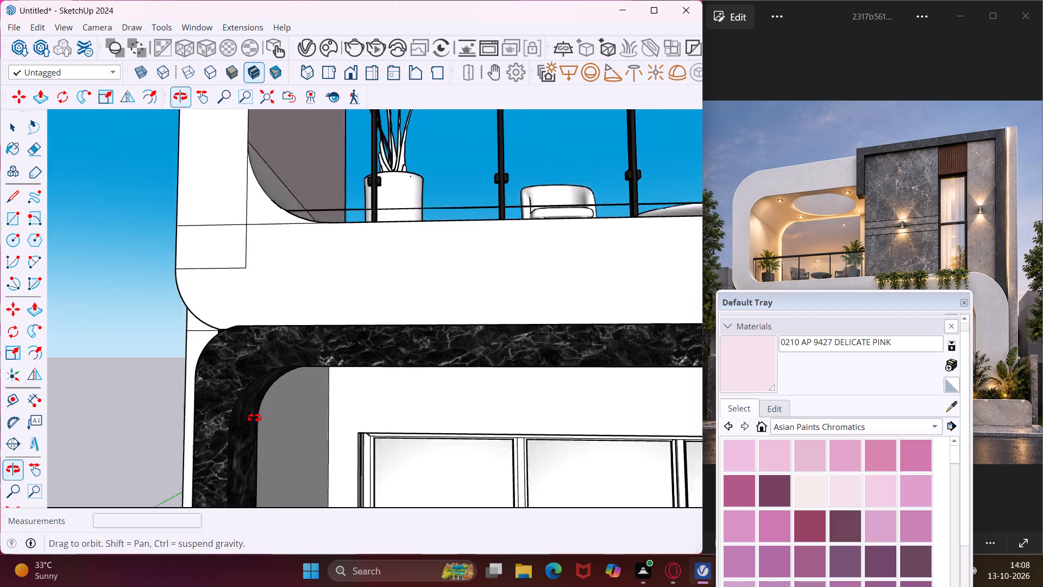
{"action": "middle_click_drag", "start_coordinate": [254, 418], "coordinate": [198, 403]}
{"action": "left_click", "coordinate": [280, 421]}
{"action": "left_click", "coordinate": [424, 389]}
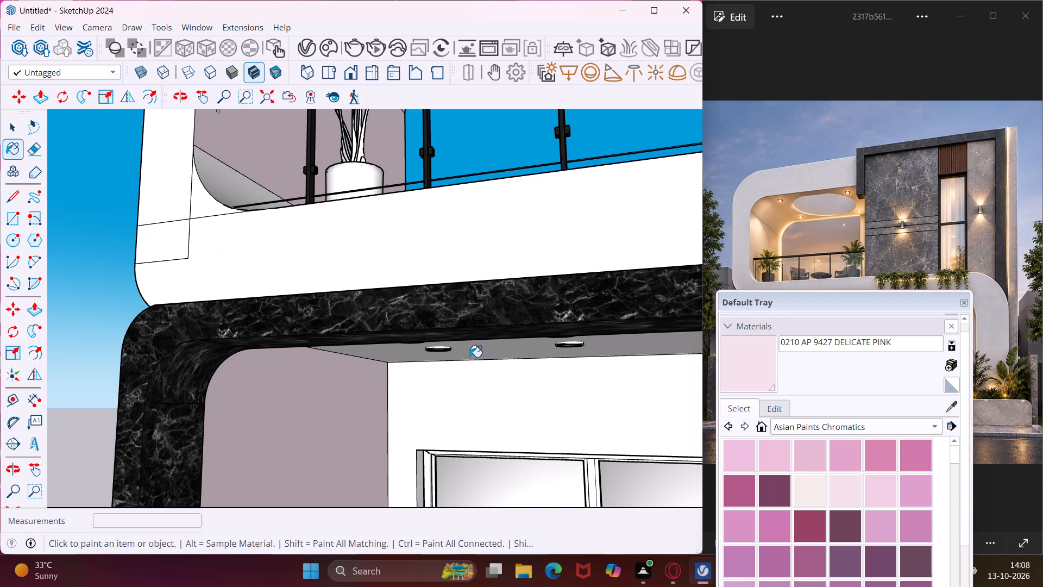
{"action": "left_click", "coordinate": [469, 357]}
Paint the curved lower corner inside the balcony with DELICATE PINK.
{"action": "scroll", "coordinate": [309, 396], "scroll_direction": "down", "scroll_amount": 4}
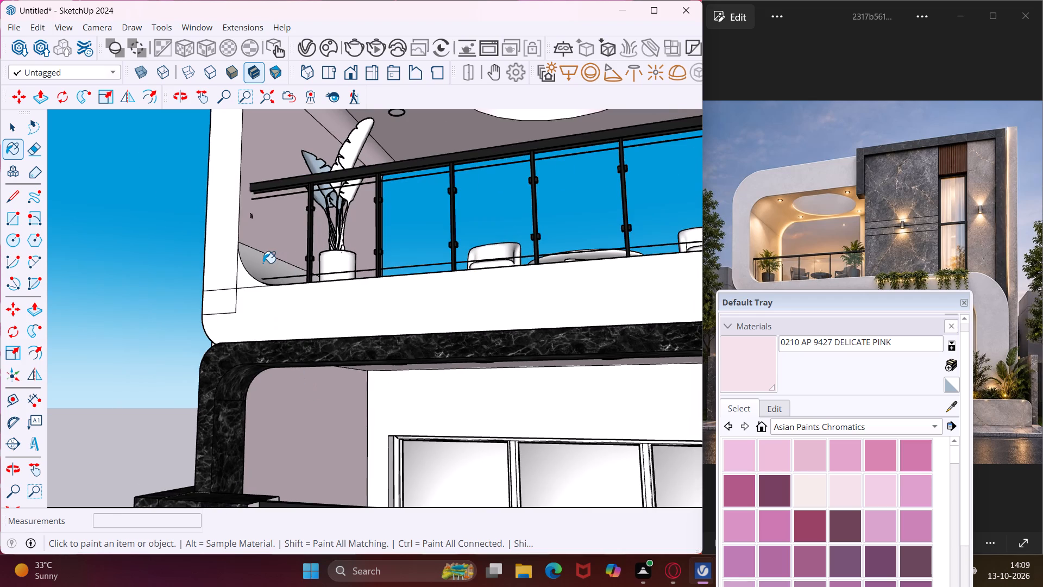
{"action": "scroll", "coordinate": [263, 263], "scroll_direction": "up", "scroll_amount": 7}
{"action": "left_click", "coordinate": [244, 273]}
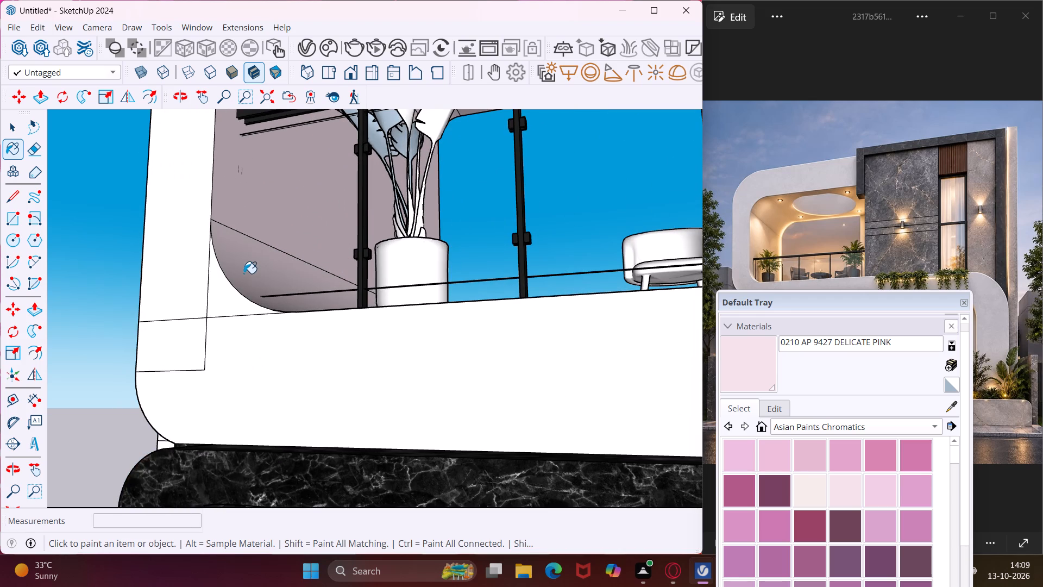
Paint the white frame beside the planter, the wall strip by the stone column, the boundary wall's end and the gate pillar's inner face DELICATE PINK.
{"action": "middle_click_drag", "start_coordinate": [240, 282], "coordinate": [243, 344]}
{"action": "scroll", "coordinate": [227, 302], "scroll_direction": "down", "scroll_amount": 10}
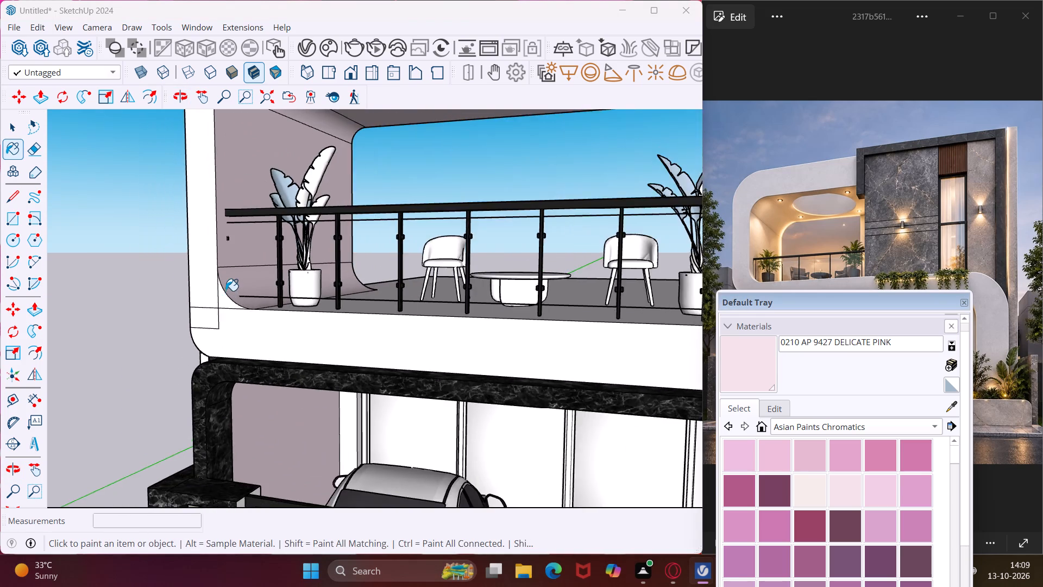
{"action": "scroll", "coordinate": [225, 291], "scroll_direction": "down", "scroll_amount": 8}
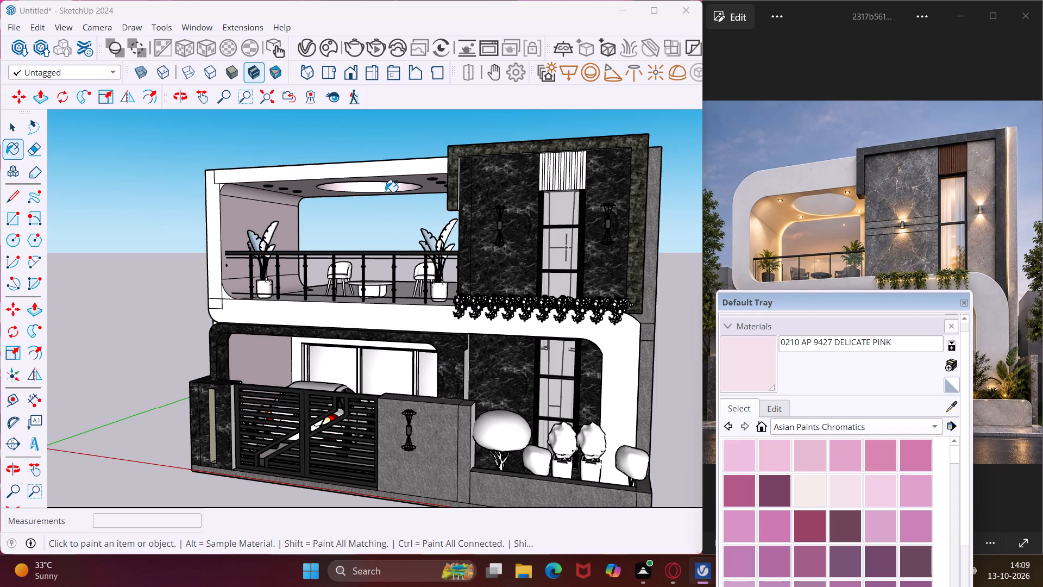
{"action": "left_click", "coordinate": [614, 374]}
{"action": "scroll", "coordinate": [615, 374], "scroll_direction": "up", "scroll_amount": 5}
{"action": "scroll", "coordinate": [614, 374], "scroll_direction": "down", "scroll_amount": 3}
{"action": "middle_click_drag", "start_coordinate": [615, 373], "coordinate": [639, 366]}
{"action": "scroll", "coordinate": [616, 372], "scroll_direction": "up", "scroll_amount": 2}
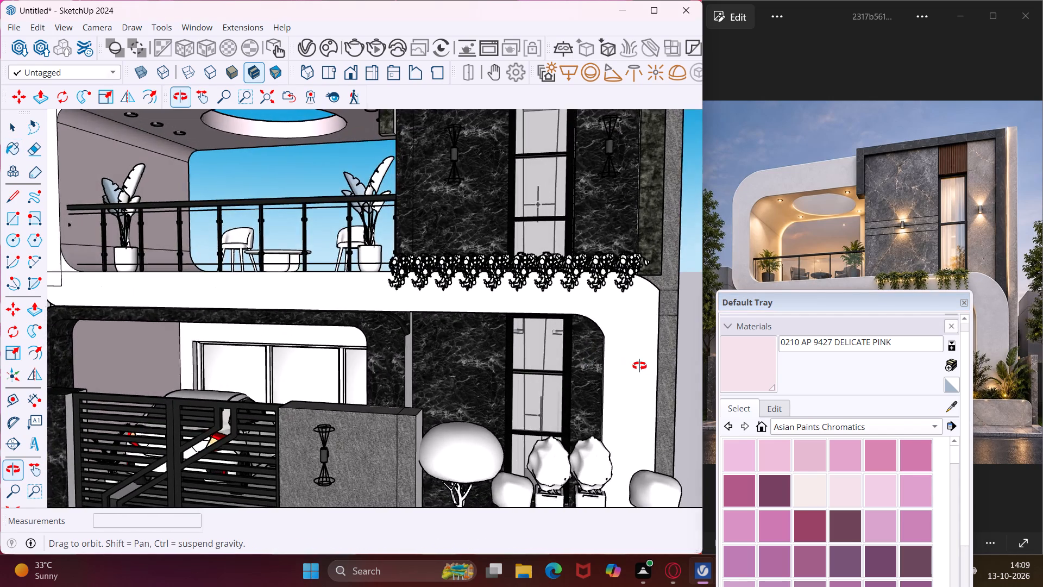
{"action": "middle_click_drag", "start_coordinate": [639, 366], "coordinate": [638, 366]}
{"action": "middle_click_drag", "start_coordinate": [628, 365], "coordinate": [468, 363]}
{"action": "scroll", "coordinate": [470, 363], "scroll_direction": "up", "scroll_amount": 1}
{"action": "left_click", "coordinate": [323, 361]}
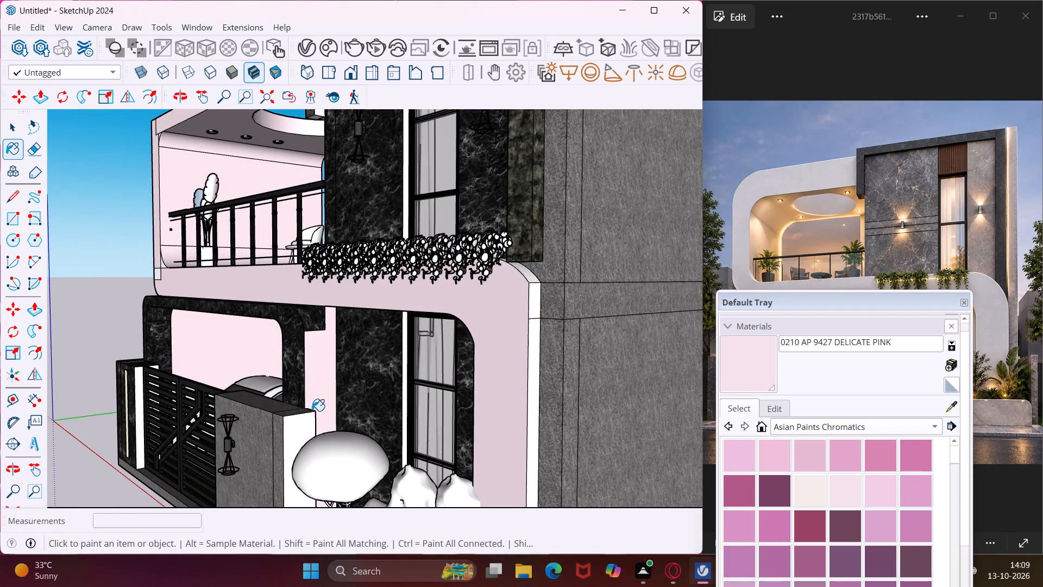
{"action": "left_click", "coordinate": [309, 424]}
{"action": "scroll", "coordinate": [138, 378], "scroll_direction": "up", "scroll_amount": 7}
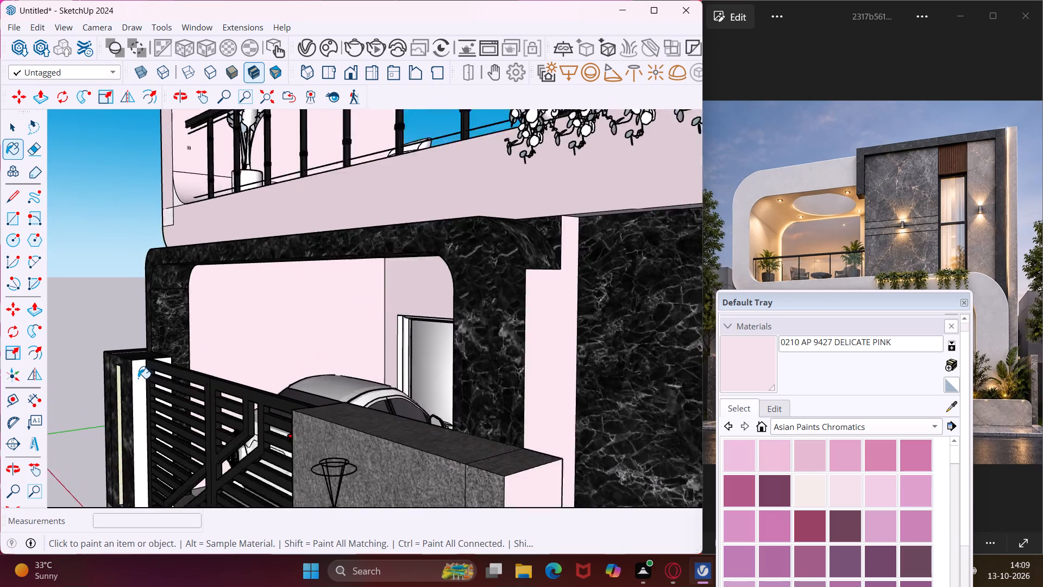
{"action": "left_click", "coordinate": [138, 378]}
Paint the porch's inner side wall near the stone column and the back wall above the glazed doors with DELICATE PINK.
{"action": "middle_click_drag", "start_coordinate": [310, 320], "coordinate": [648, 311]}
{"action": "scroll", "coordinate": [449, 343], "scroll_direction": "up", "scroll_amount": 1}
{"action": "left_click", "coordinate": [647, 293]}
{"action": "left_click", "coordinate": [513, 287]}
{"action": "middle_click_drag", "start_coordinate": [528, 260], "coordinate": [404, 292]}
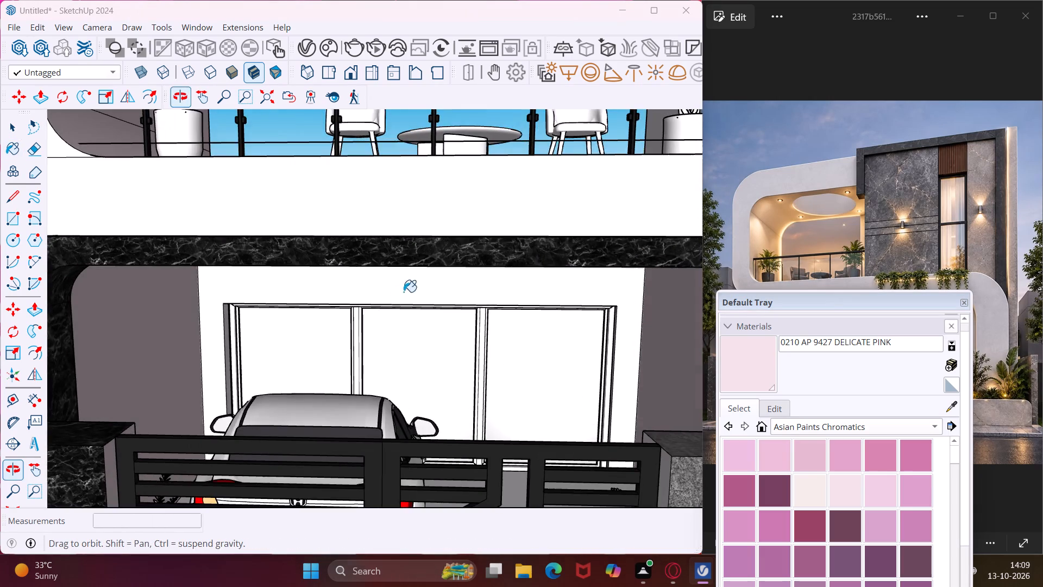
Turn on the safe frame in the V-Ray render output settings and set the aspect ratio to 4:3 - Picture.
{"action": "scroll", "coordinate": [354, 285], "scroll_direction": "down", "scroll_amount": 11}
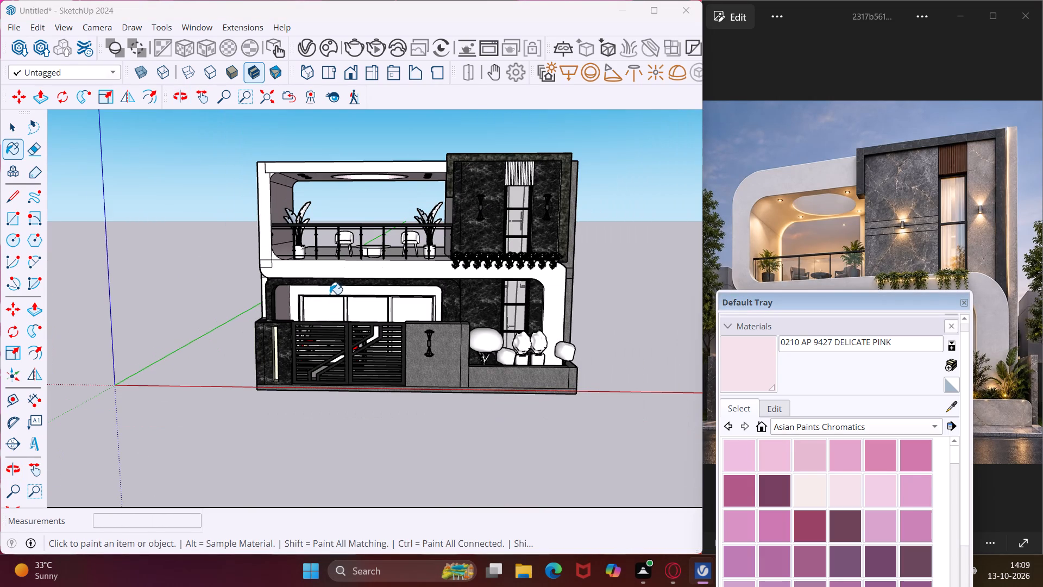
{"action": "key", "text": "Escape"}
{"action": "key", "text": "space"}
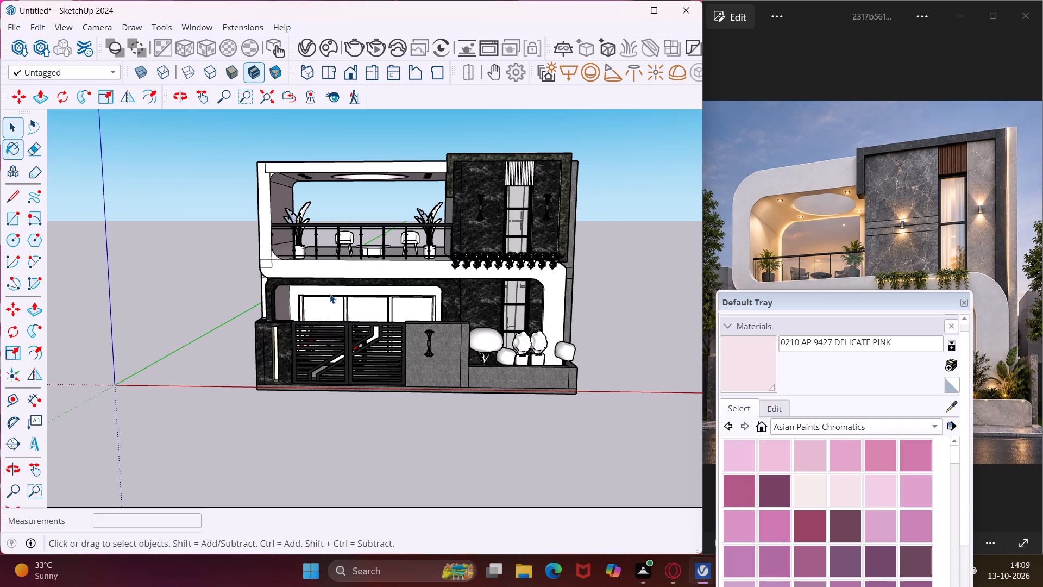
{"action": "left_click", "coordinate": [309, 49]}
{"action": "left_click", "coordinate": [548, 80]}
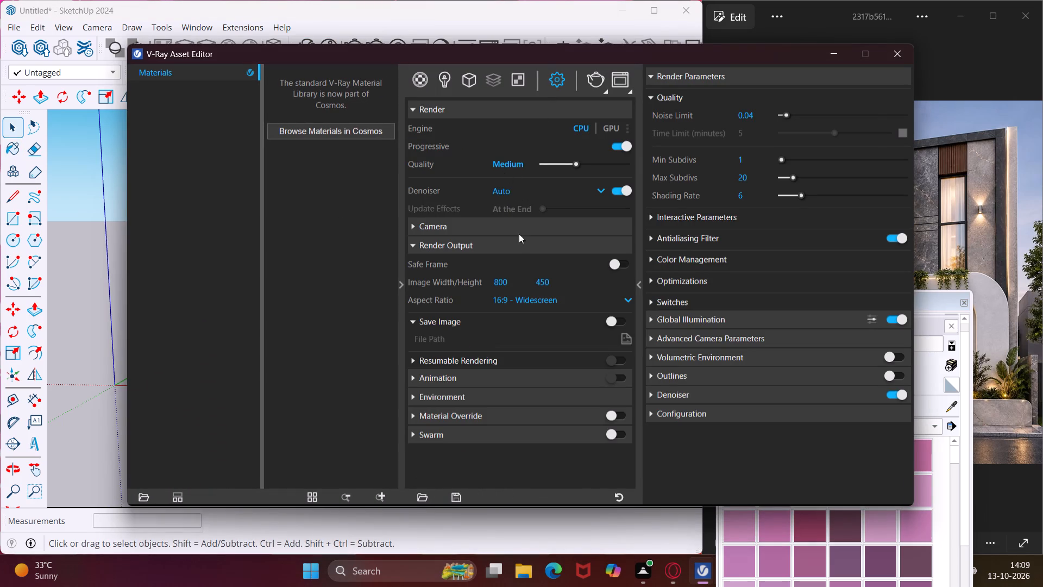
{"action": "left_click", "coordinate": [619, 264]}
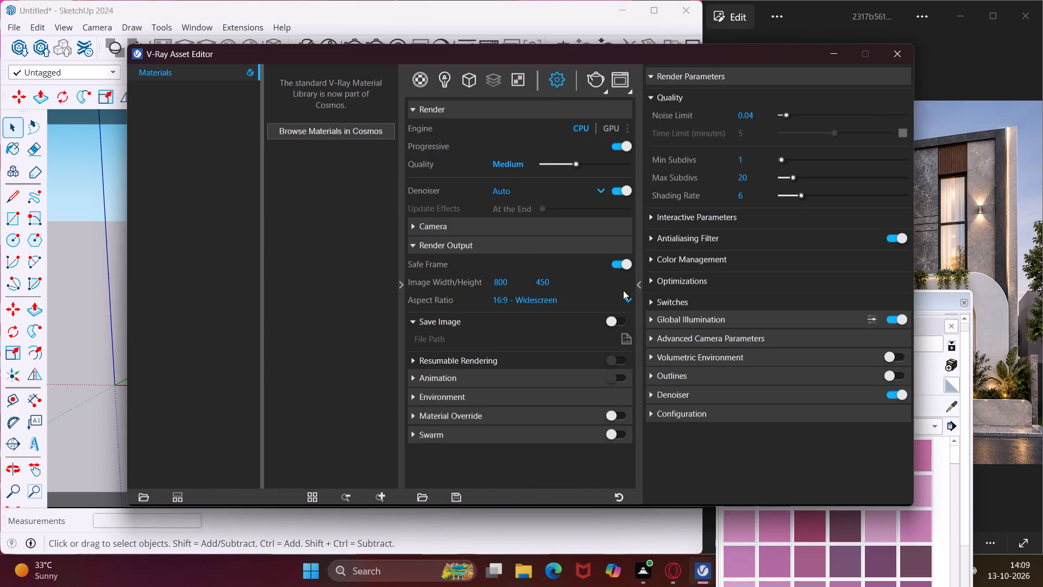
{"action": "left_click", "coordinate": [626, 297]}
{"action": "left_click", "coordinate": [527, 351]}
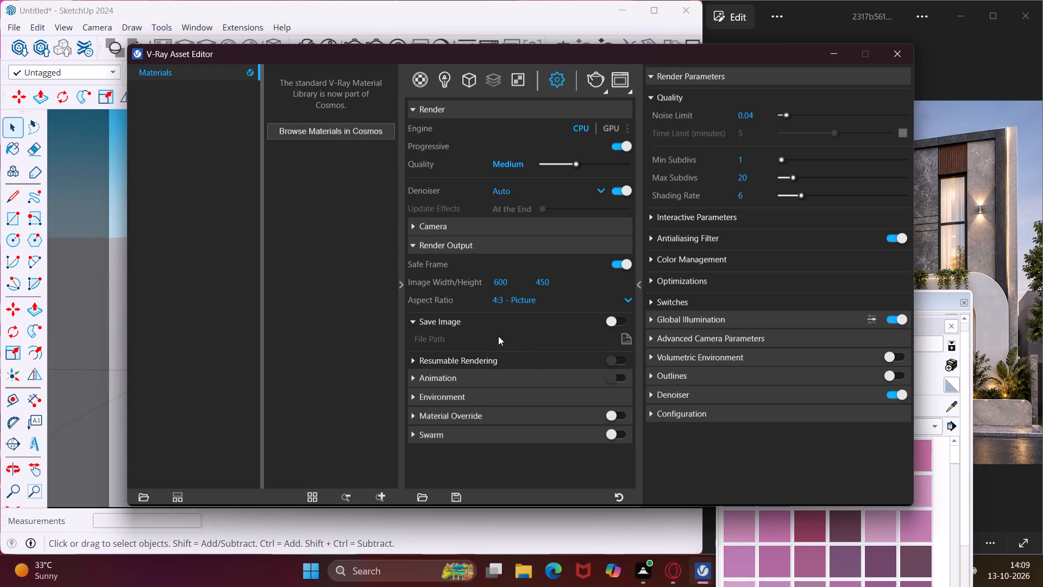
{"action": "left_click", "coordinate": [825, 60]}
Compose a slightly angled front view of the house that fills the safe frame, from boundary wall to roof.
{"action": "scroll", "coordinate": [491, 259], "scroll_direction": "up", "scroll_amount": 2}
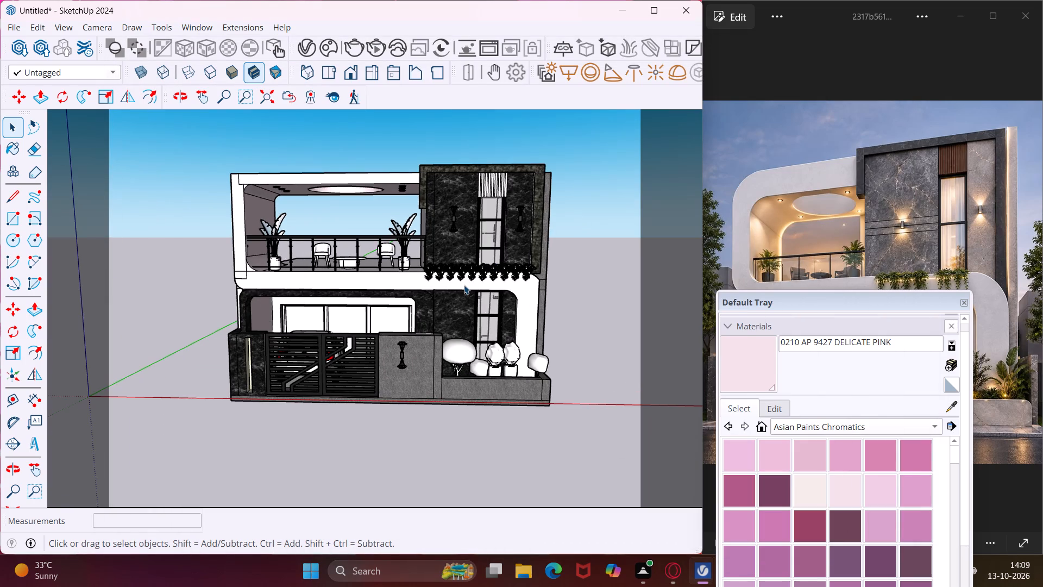
{"action": "scroll", "coordinate": [464, 285], "scroll_direction": "up", "scroll_amount": 2}
{"action": "middle_click_drag", "start_coordinate": [466, 287], "coordinate": [510, 296]}
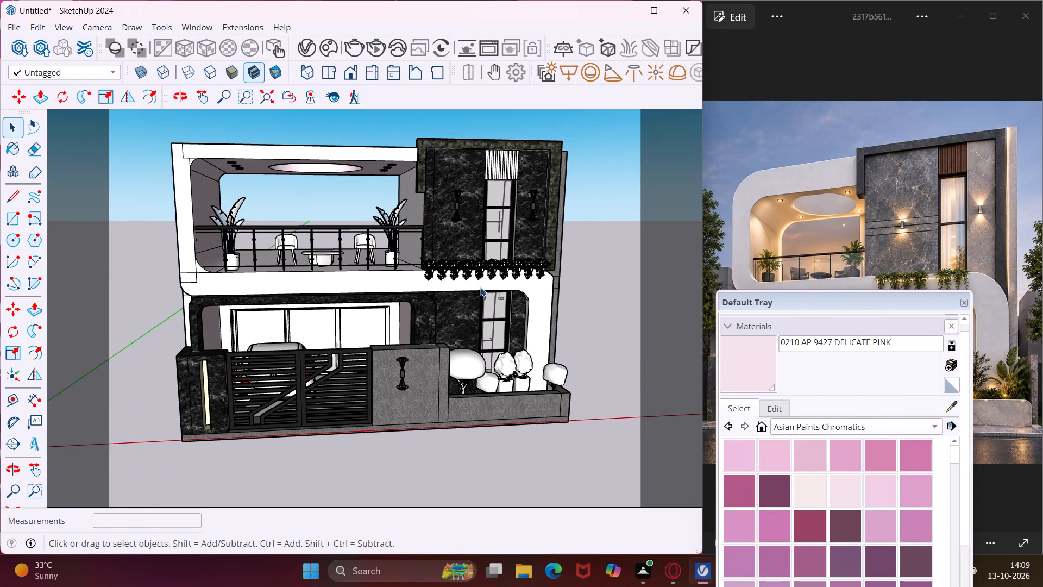
{"action": "scroll", "coordinate": [479, 286], "scroll_direction": "up", "scroll_amount": 1}
{"action": "middle_click_drag", "start_coordinate": [476, 289], "coordinate": [461, 283]}
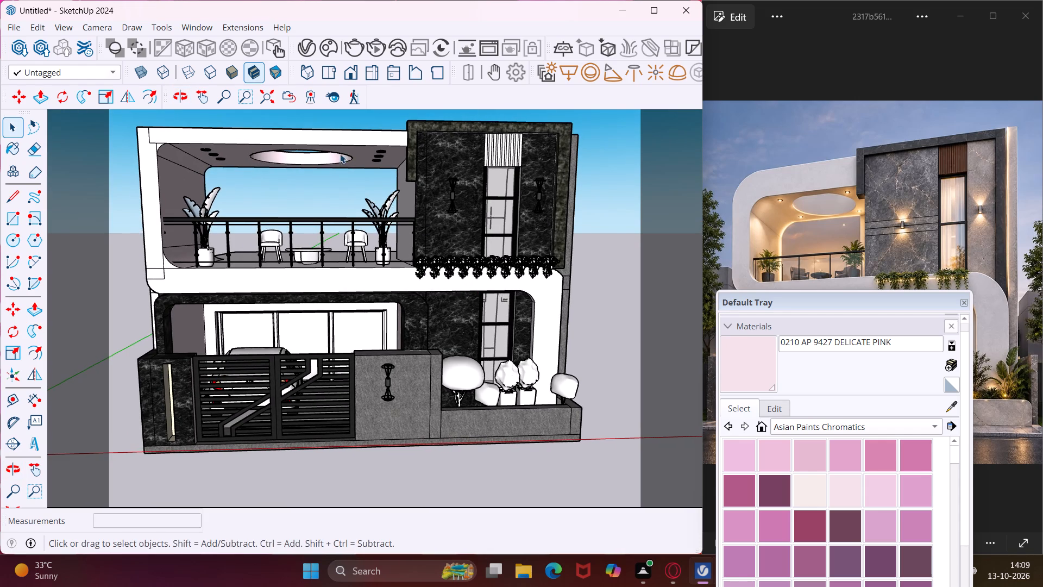
{"action": "left_click", "coordinate": [206, 98]}
{"action": "left_click_drag", "start_coordinate": [263, 198], "coordinate": [262, 229]}
{"action": "middle_click_drag", "start_coordinate": [262, 229], "coordinate": [264, 213]}
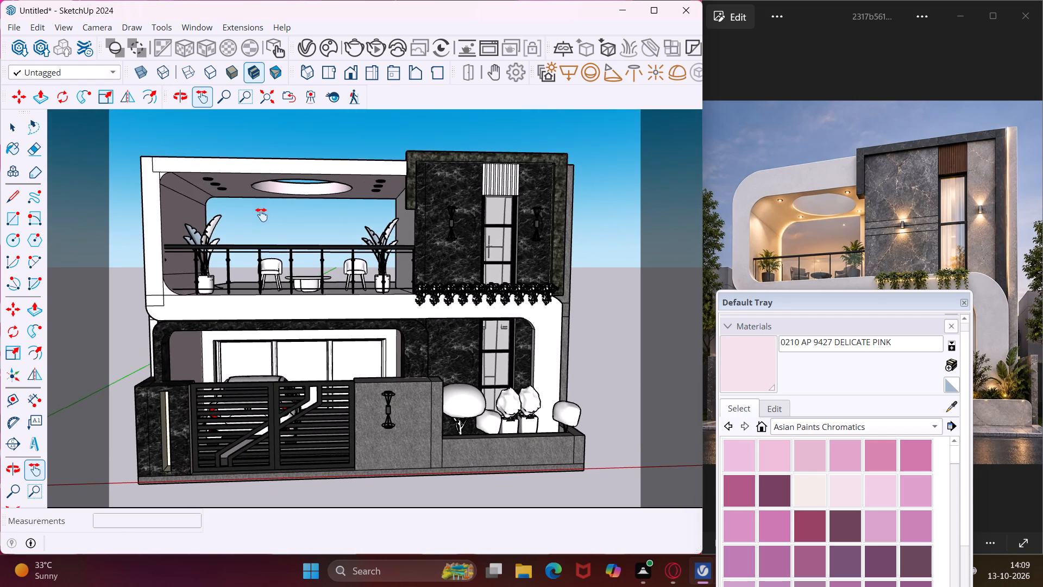
{"action": "scroll", "coordinate": [261, 215], "scroll_direction": "up", "scroll_amount": 1}
{"action": "middle_click_drag", "start_coordinate": [261, 215], "coordinate": [255, 213]}
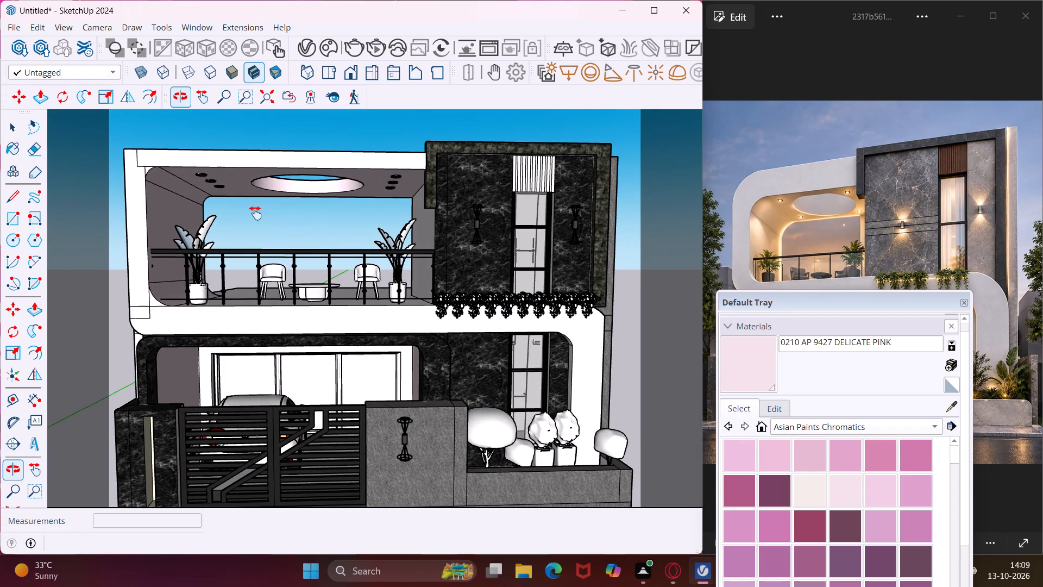
{"action": "left_click_drag", "start_coordinate": [244, 239], "coordinate": [253, 220]}
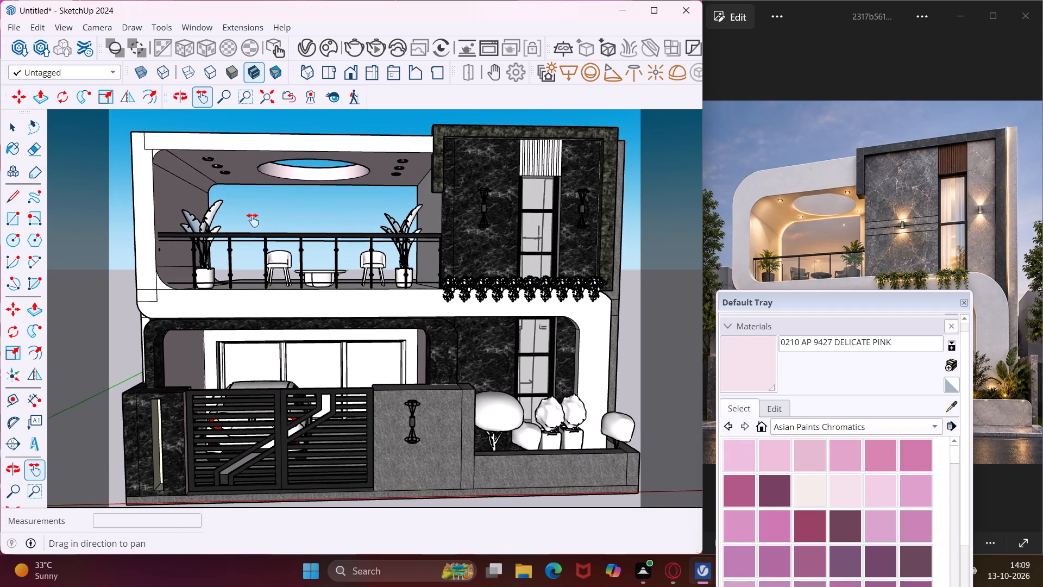
Save the model as 0017 in the FUJI folder on the desktop.
{"action": "key", "text": "ctrl+s"}
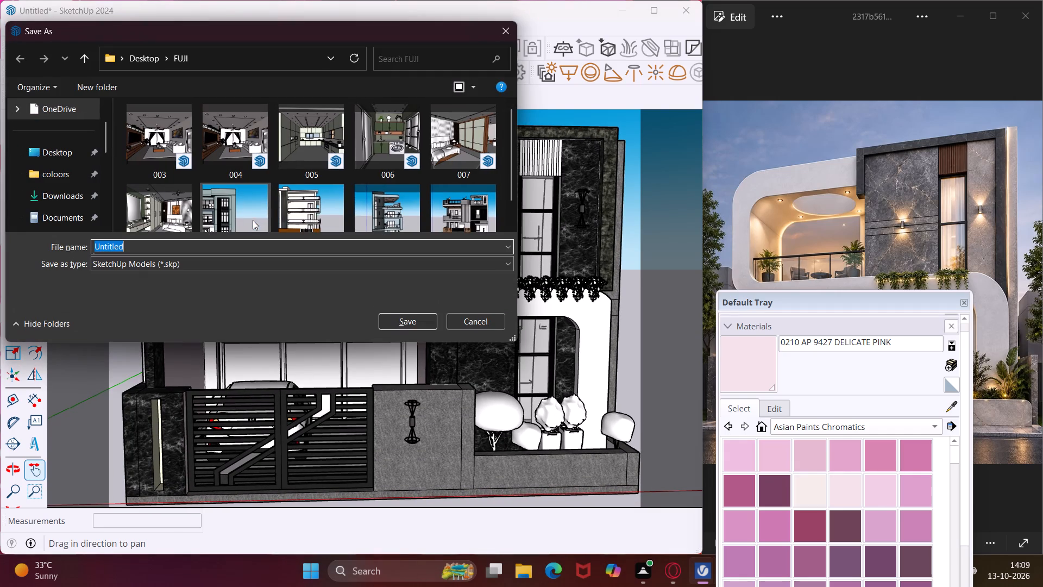
{"action": "left_click", "coordinate": [178, 238]}
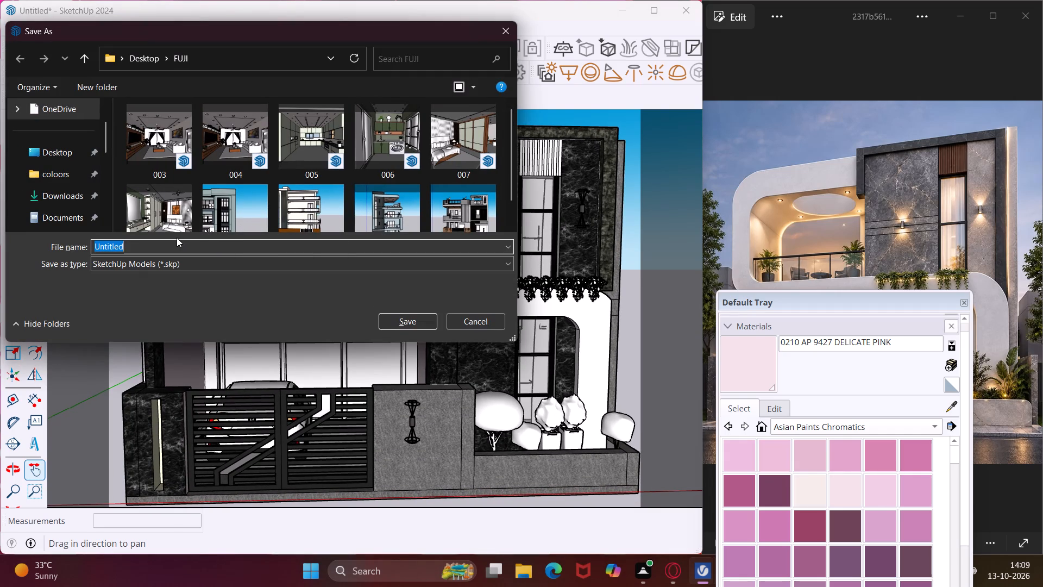
{"action": "key", "text": "BackSpace"}
{"action": "key", "text": "BackSpace"}
{"action": "key", "text": "BackSpace"}
{"action": "type", "text": "00"}
{"action": "type", "text": "17"}
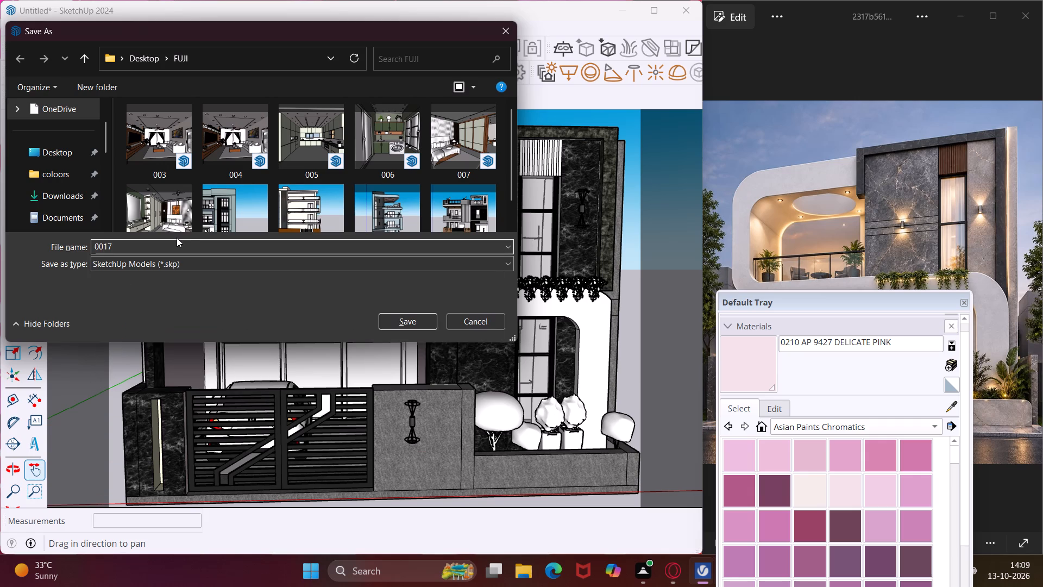
{"action": "left_click", "coordinate": [394, 326]}
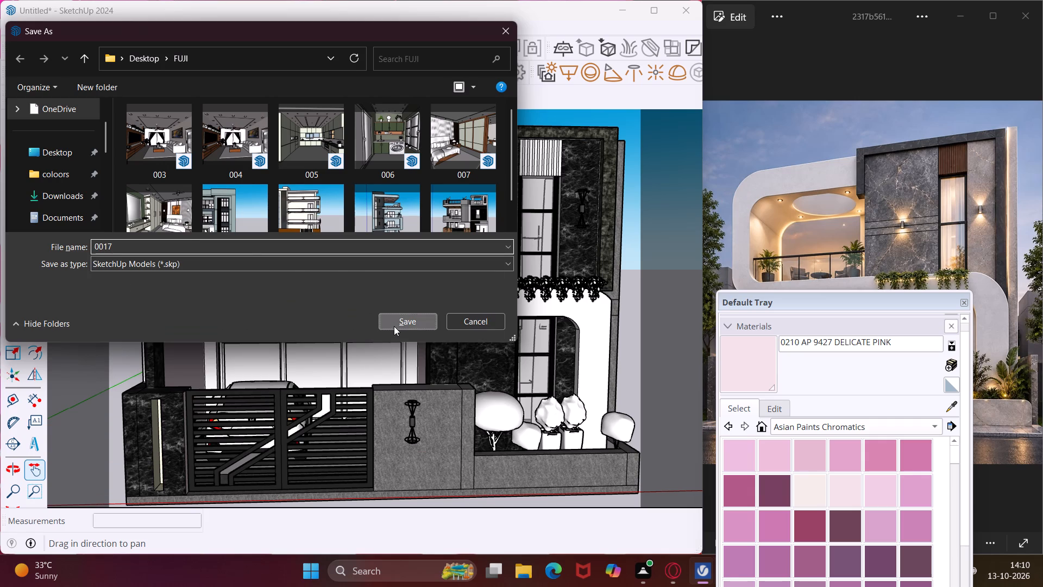